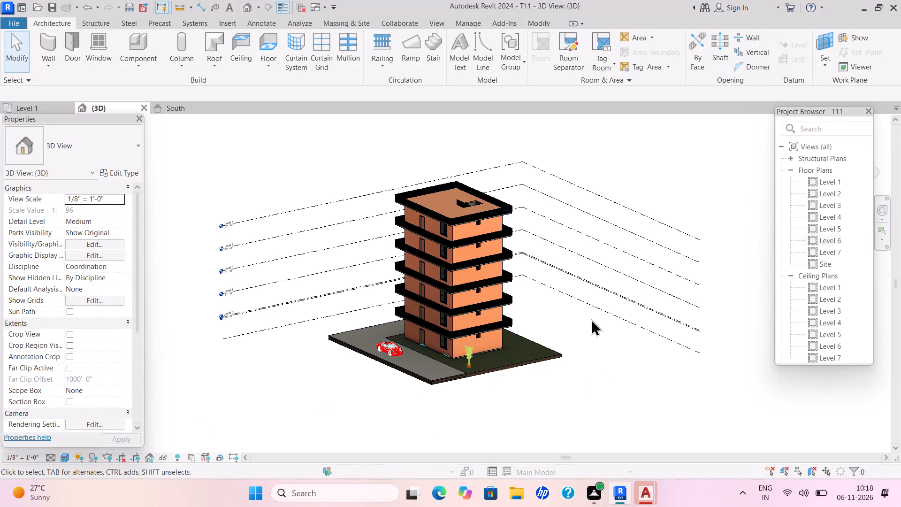
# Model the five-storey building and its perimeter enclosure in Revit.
# Close the South, 3D and Level 1 views so that the T11 project is closed.
pyautogui.click(219, 107)
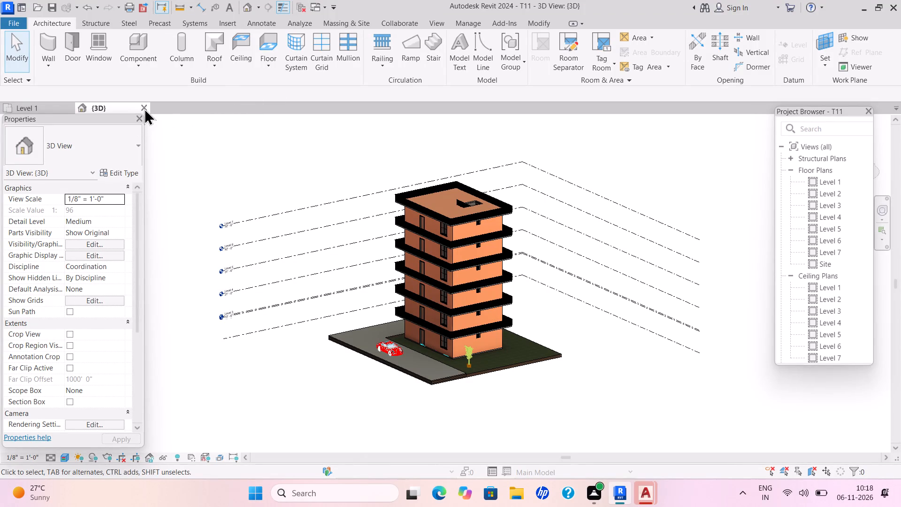
pyautogui.click(144, 108)
pyautogui.click(69, 107)
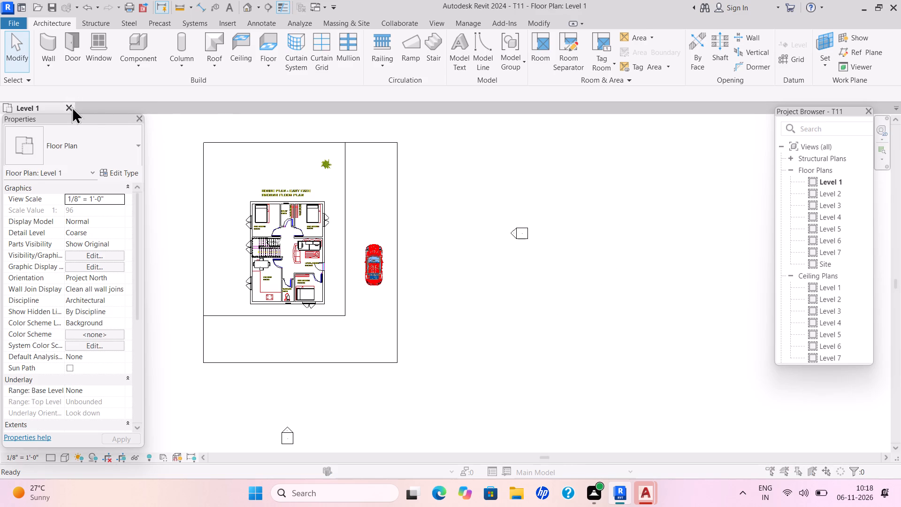
pyautogui.click(473, 246)
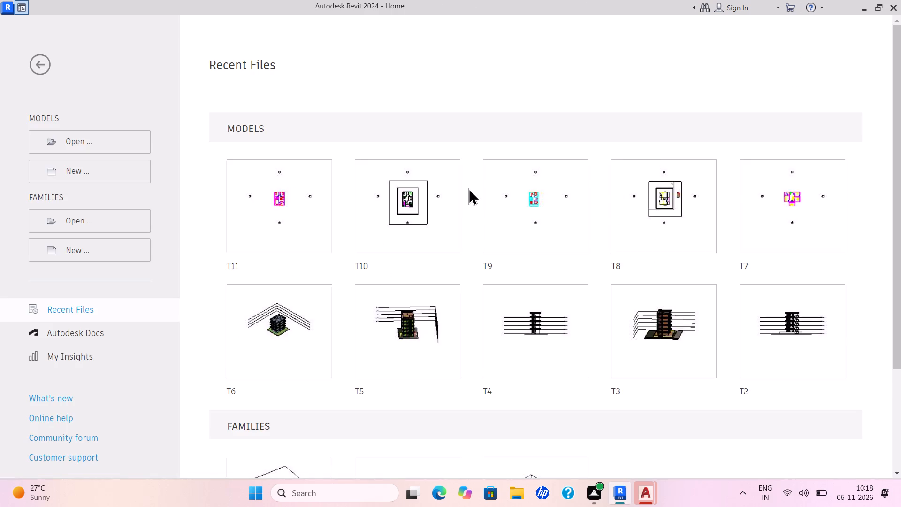
# Create a new project from the default template file in the English-Imperial templates folder.
pyautogui.scroll(-1, 464, 214)
pyautogui.scroll(1, 456, 219)
pyautogui.click(107, 169)
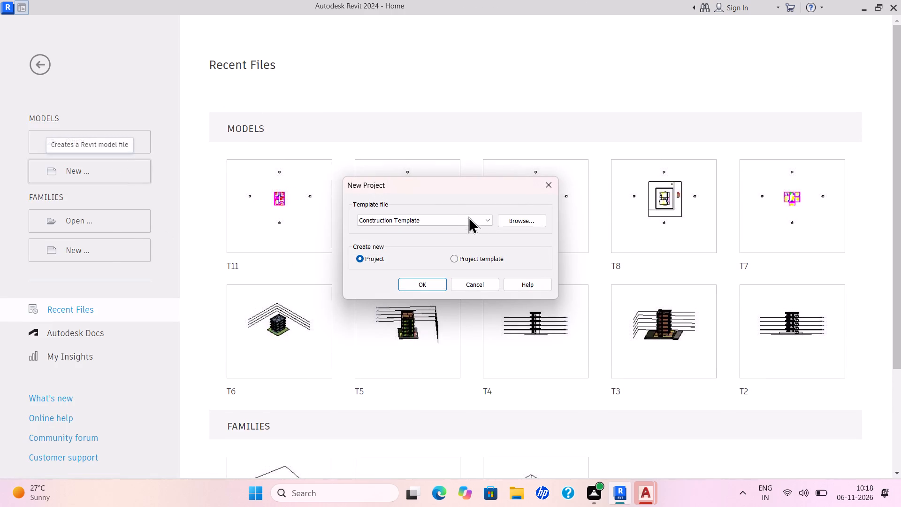
pyautogui.click(488, 224)
pyautogui.click(457, 246)
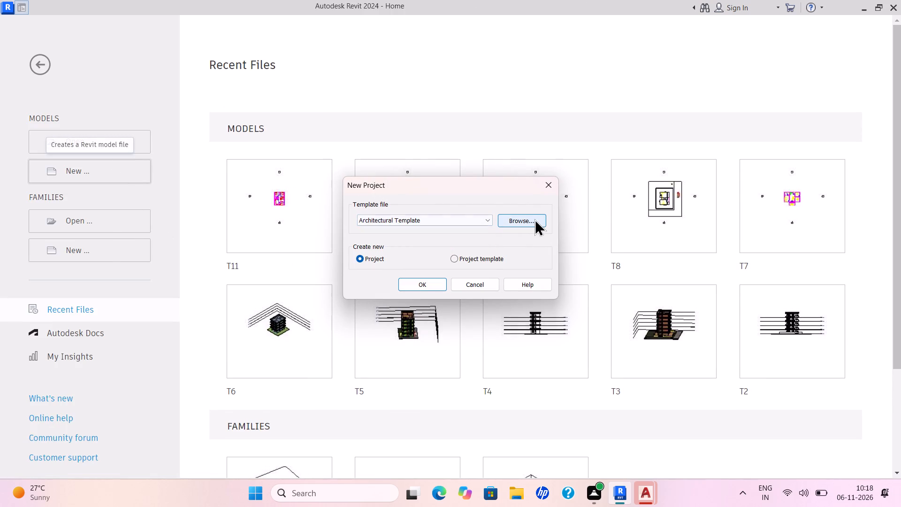
pyautogui.click(534, 219)
pyautogui.click(552, 121)
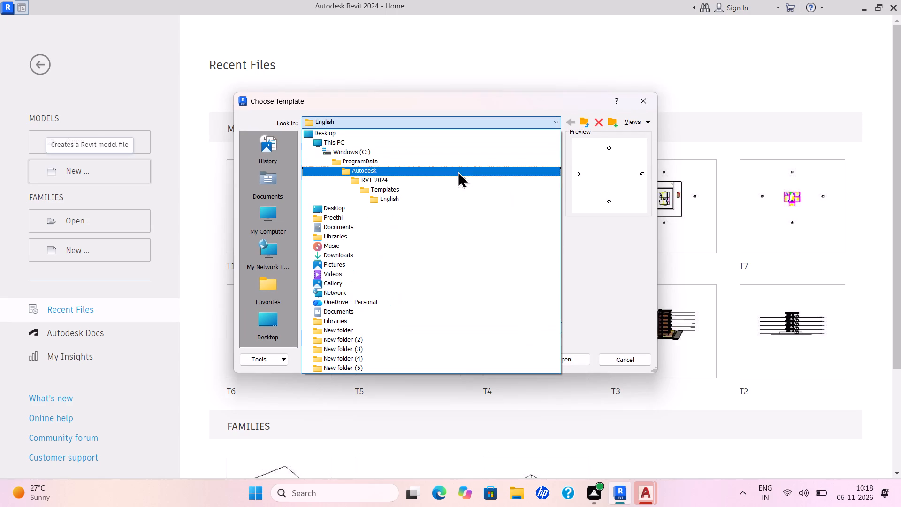
pyautogui.click(451, 186)
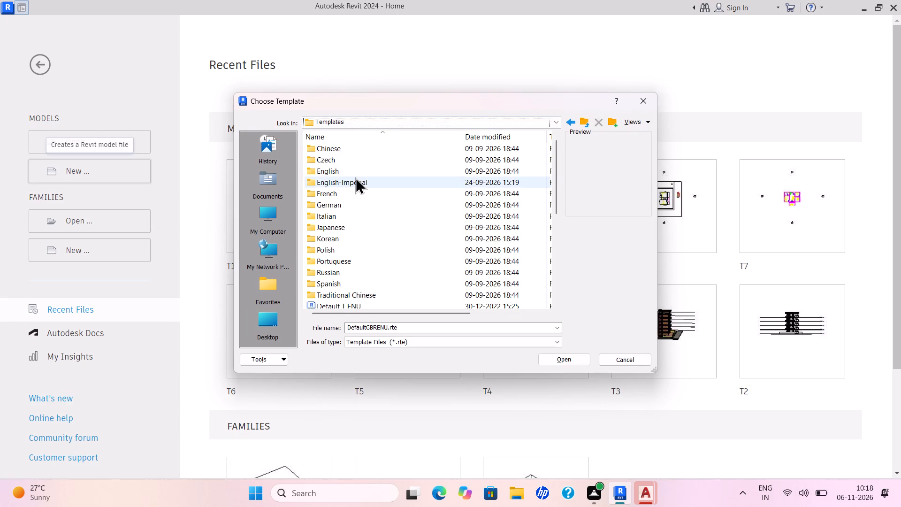
pyautogui.doubleClick(355, 177)
pyautogui.doubleClick(352, 169)
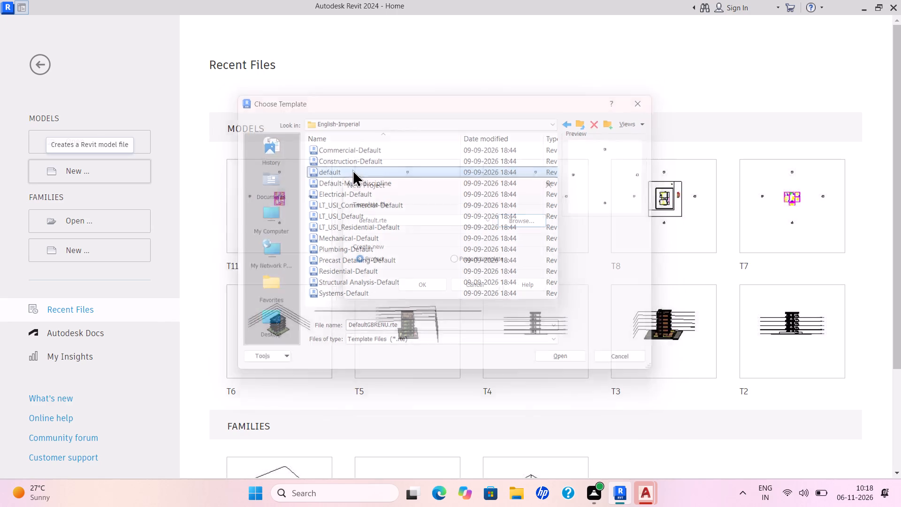
pyautogui.click(424, 281)
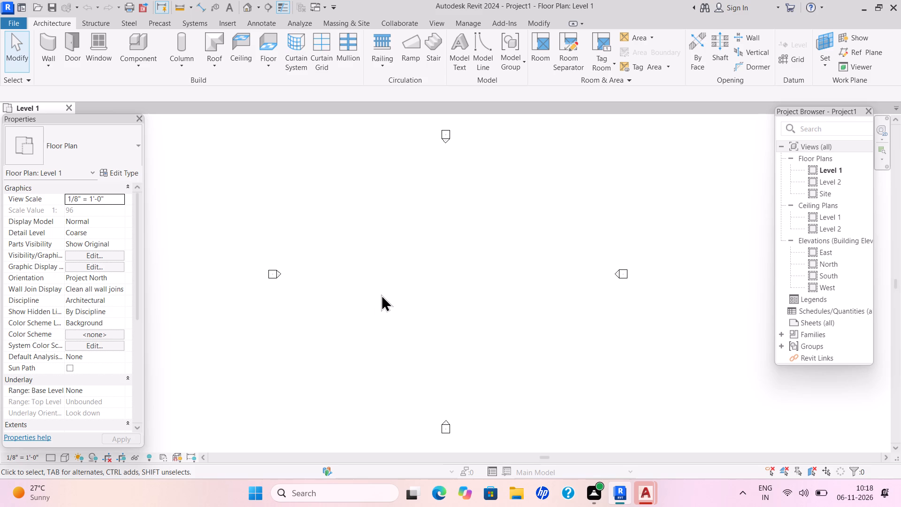
pyautogui.press('Escape')
pyautogui.press('Escape')
# Link the CAD drawing PREE INTERN SHIP PPS 159 4.dwg from the Documents folder, with positioning set to Auto - Center to Center.
pyautogui.click(232, 23)
pyautogui.click(99, 59)
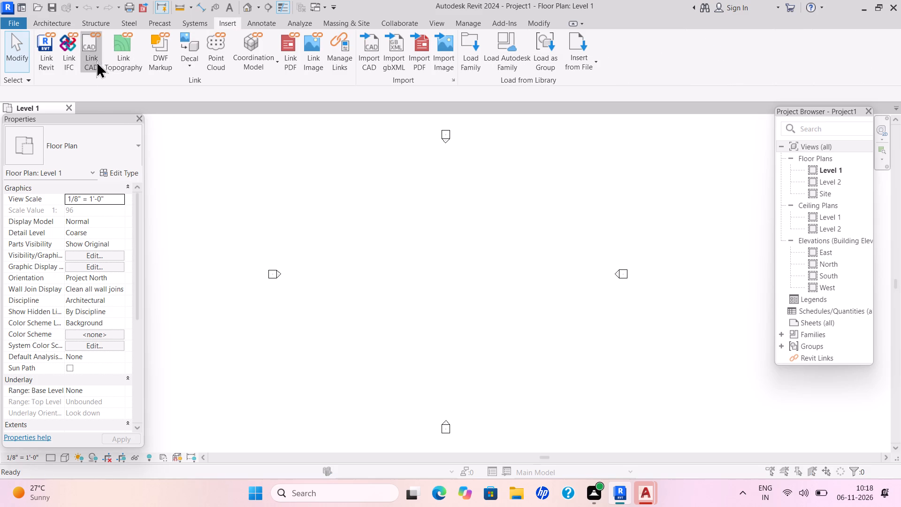
pyautogui.doubleClick(281, 167)
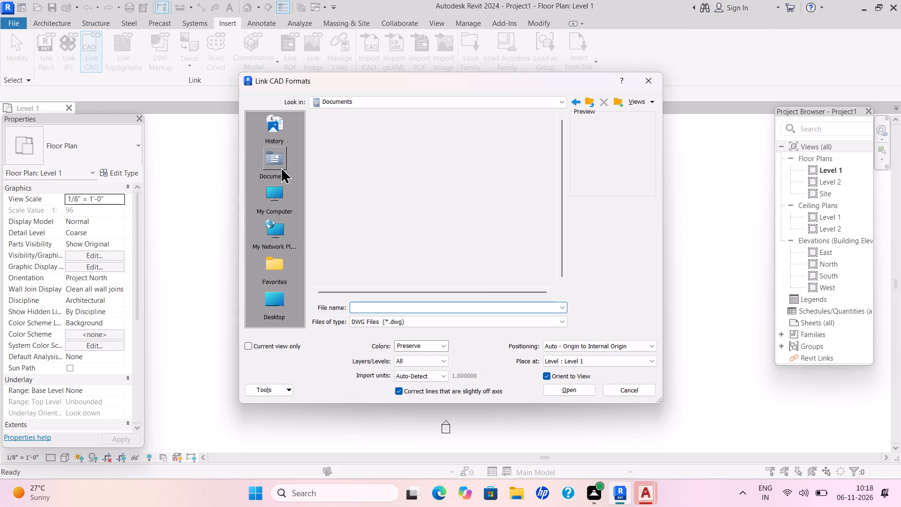
pyautogui.scroll(1, 377, 241)
pyautogui.scroll(-3, 378, 244)
pyautogui.scroll(1, 378, 250)
pyautogui.scroll(-1, 378, 250)
pyautogui.scroll(3, 378, 250)
pyautogui.scroll(-1, 378, 250)
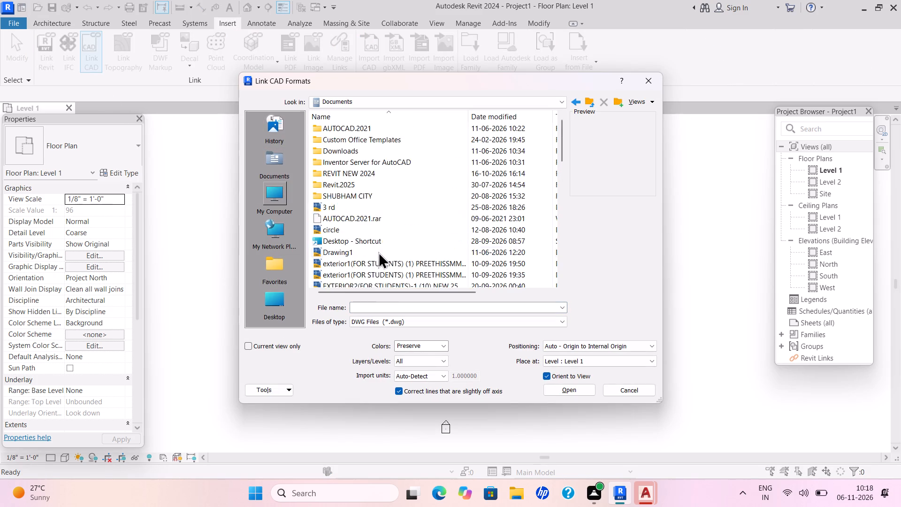
pyautogui.scroll(-1, 356, 289)
pyautogui.scroll(2, 356, 289)
pyautogui.scroll(-2, 356, 289)
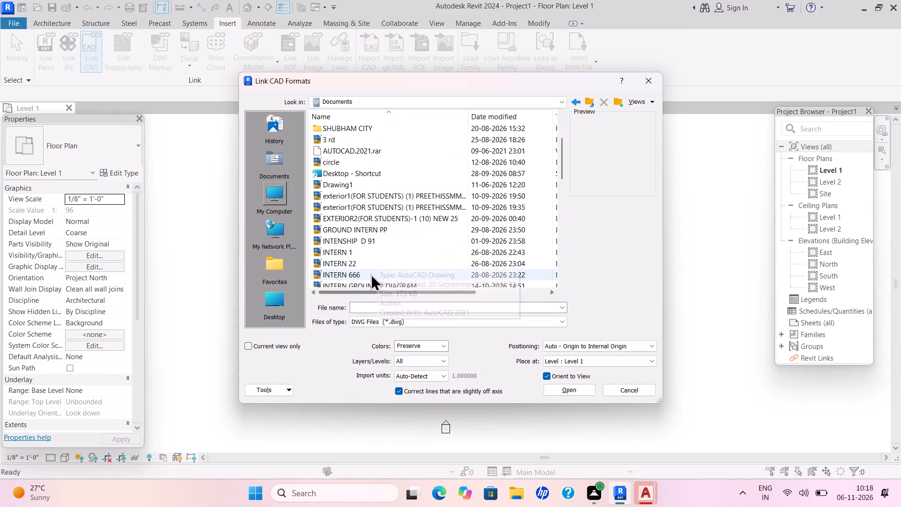
pyautogui.scroll(1, 370, 276)
pyautogui.scroll(-2, 370, 278)
pyautogui.scroll(1, 370, 278)
pyautogui.scroll(-4, 370, 278)
pyautogui.scroll(1, 370, 278)
pyautogui.scroll(-1, 370, 278)
pyautogui.scroll(1, 370, 278)
pyautogui.scroll(-1, 370, 278)
pyautogui.scroll(1, 371, 278)
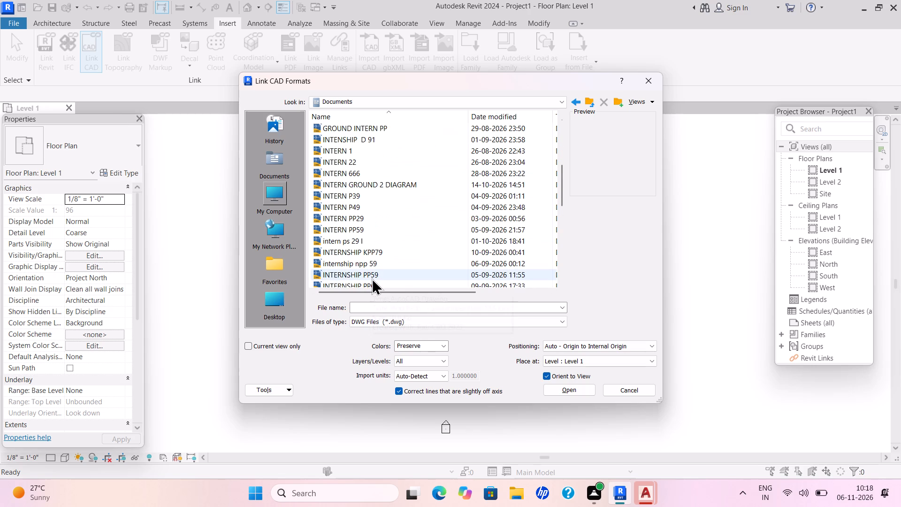
pyautogui.scroll(5, 372, 278)
pyautogui.scroll(-1, 372, 278)
pyautogui.scroll(1, 373, 278)
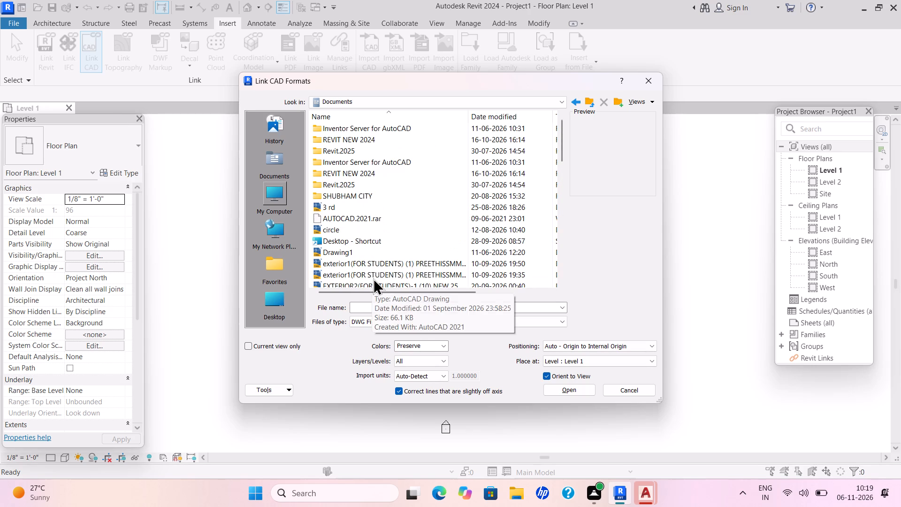
pyautogui.scroll(1, 373, 278)
pyautogui.scroll(-1, 373, 278)
pyautogui.scroll(1, 373, 278)
pyautogui.scroll(-1, 373, 278)
pyautogui.scroll(2, 373, 278)
pyautogui.scroll(-2, 373, 278)
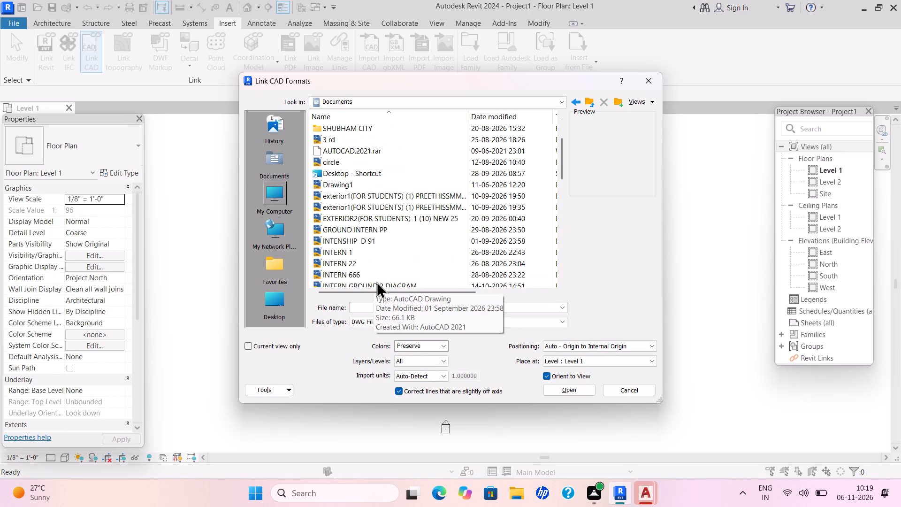
pyautogui.scroll(-1, 412, 262)
pyautogui.scroll(2, 412, 262)
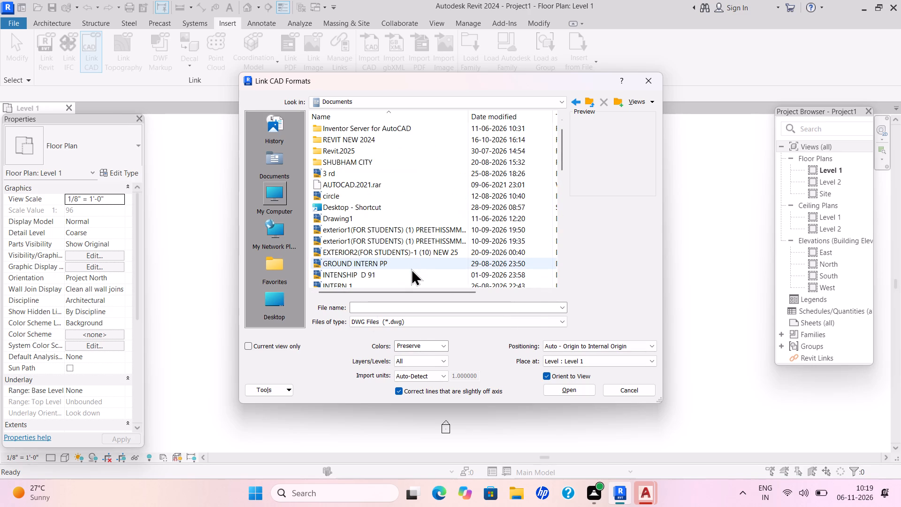
pyautogui.scroll(1, 411, 269)
pyautogui.scroll(-1, 411, 269)
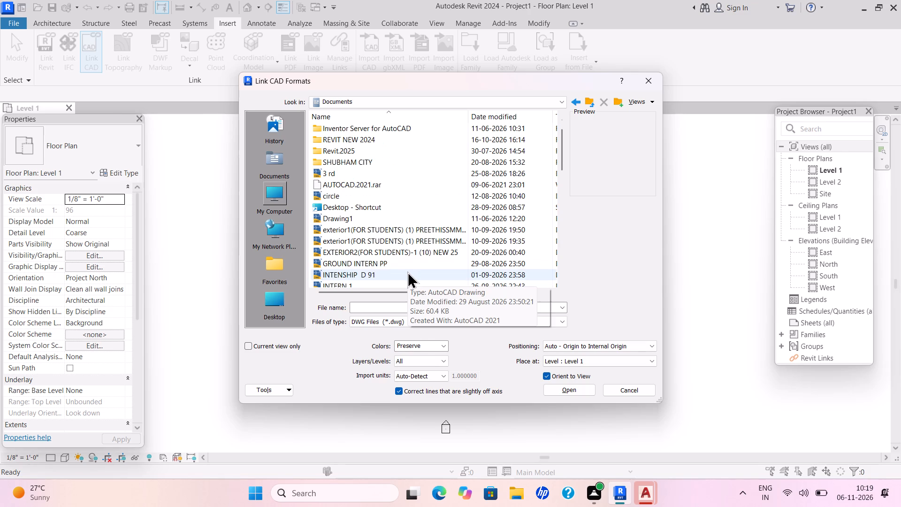
pyautogui.scroll(1, 407, 271)
pyautogui.scroll(-3, 407, 271)
pyautogui.scroll(1, 407, 271)
pyautogui.scroll(-2, 407, 271)
pyautogui.scroll(1, 407, 271)
pyautogui.scroll(-2, 407, 271)
pyautogui.scroll(1, 407, 271)
pyautogui.scroll(-1, 407, 271)
pyautogui.scroll(1, 407, 271)
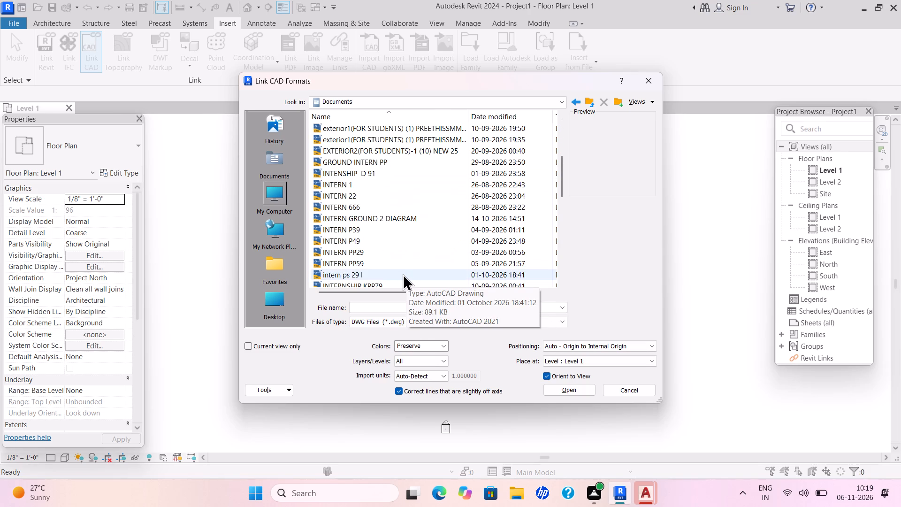
pyautogui.scroll(1, 393, 271)
pyautogui.scroll(-2, 393, 271)
pyautogui.scroll(4, 393, 271)
pyautogui.scroll(-1, 393, 271)
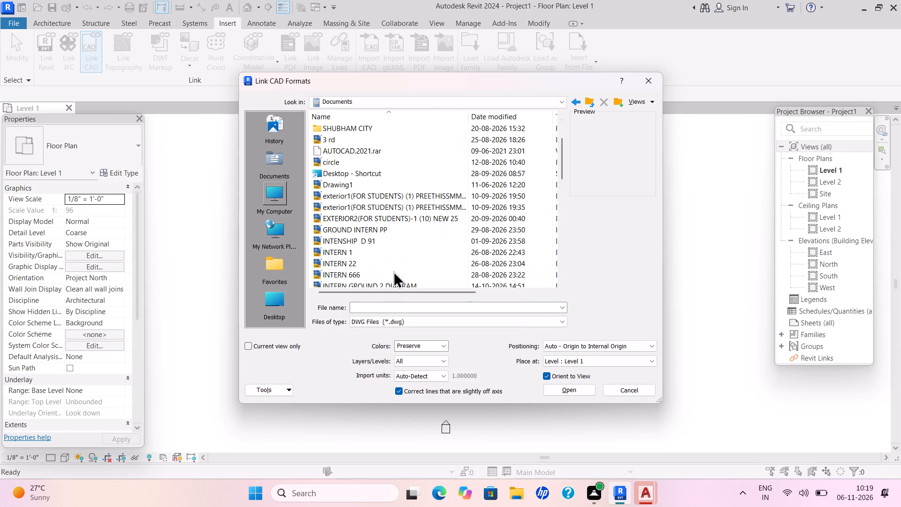
pyautogui.scroll(1, 393, 271)
pyautogui.scroll(-1, 393, 271)
pyautogui.scroll(1, 393, 271)
pyautogui.scroll(-1, 393, 271)
pyautogui.scroll(4, 393, 271)
pyautogui.scroll(-1, 393, 272)
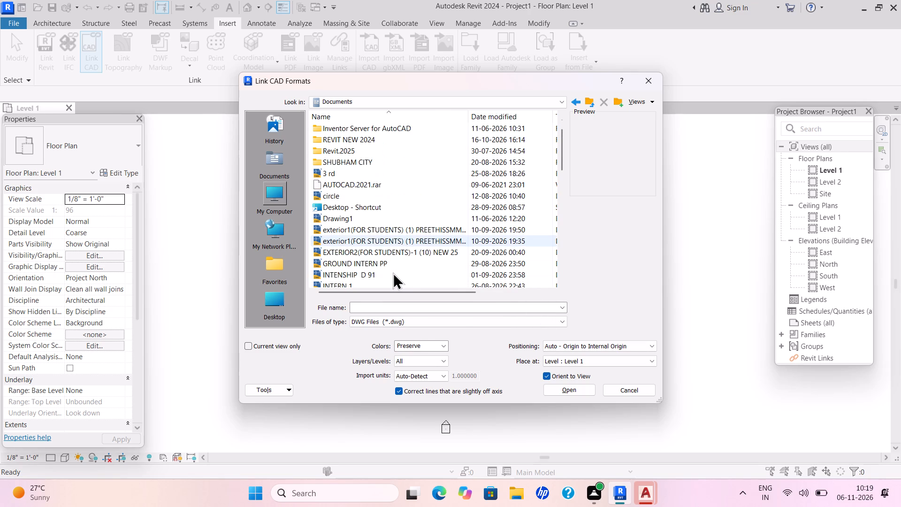
pyautogui.scroll(-1, 393, 272)
pyautogui.scroll(1, 393, 272)
pyautogui.scroll(-1, 393, 272)
pyautogui.scroll(1, 393, 272)
pyautogui.scroll(-3, 393, 272)
pyautogui.scroll(1, 393, 272)
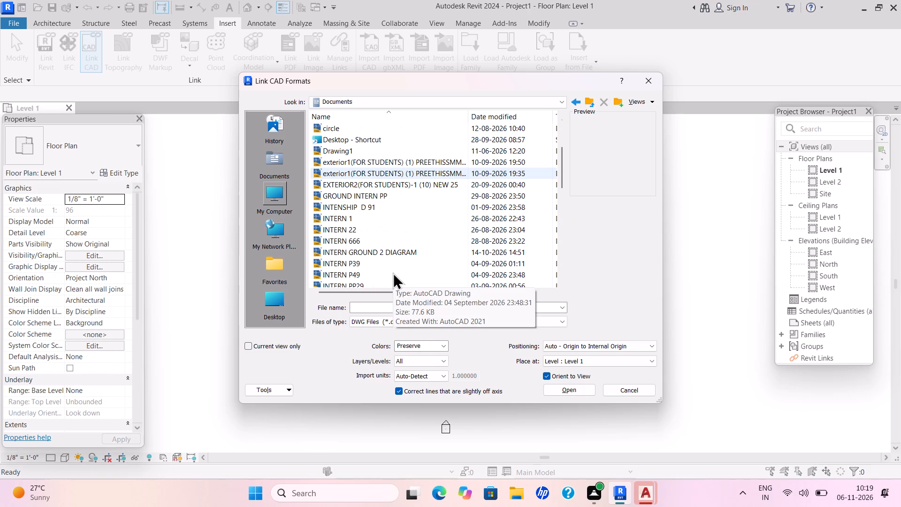
pyautogui.scroll(-1, 388, 266)
pyautogui.scroll(1, 388, 267)
pyautogui.scroll(-2, 388, 267)
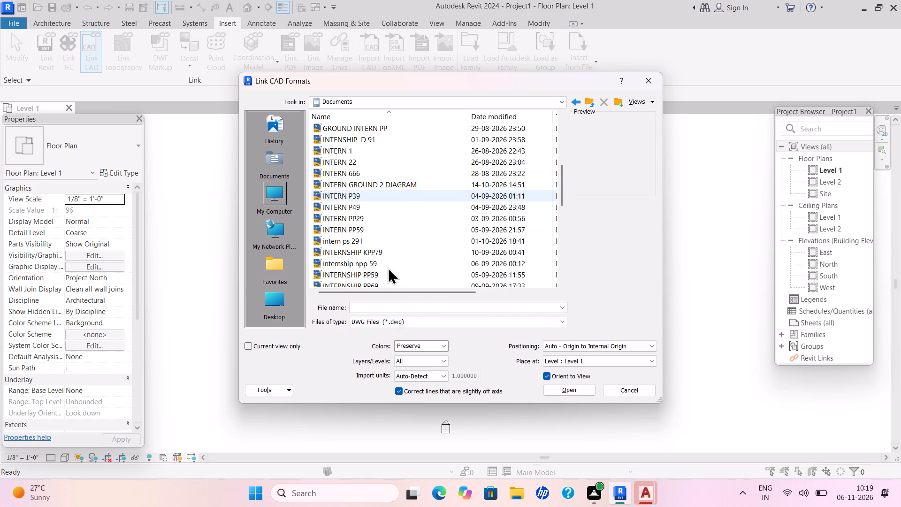
pyautogui.scroll(3, 388, 267)
pyautogui.scroll(-5, 388, 268)
pyautogui.scroll(1, 388, 268)
pyautogui.scroll(-1, 388, 268)
pyautogui.scroll(3, 388, 268)
pyautogui.scroll(-2, 388, 269)
pyautogui.scroll(1, 388, 269)
pyautogui.scroll(-2, 388, 269)
pyautogui.scroll(1, 388, 269)
pyautogui.scroll(-2, 388, 269)
pyautogui.scroll(1, 388, 269)
pyautogui.scroll(-2, 388, 269)
pyautogui.scroll(4, 388, 269)
pyautogui.scroll(-1, 388, 269)
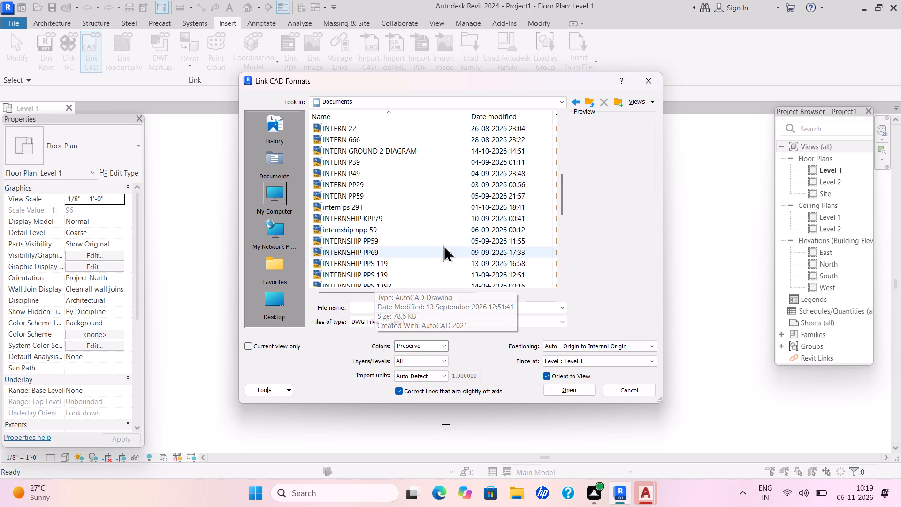
pyautogui.scroll(-1, 409, 282)
pyautogui.scroll(3, 409, 281)
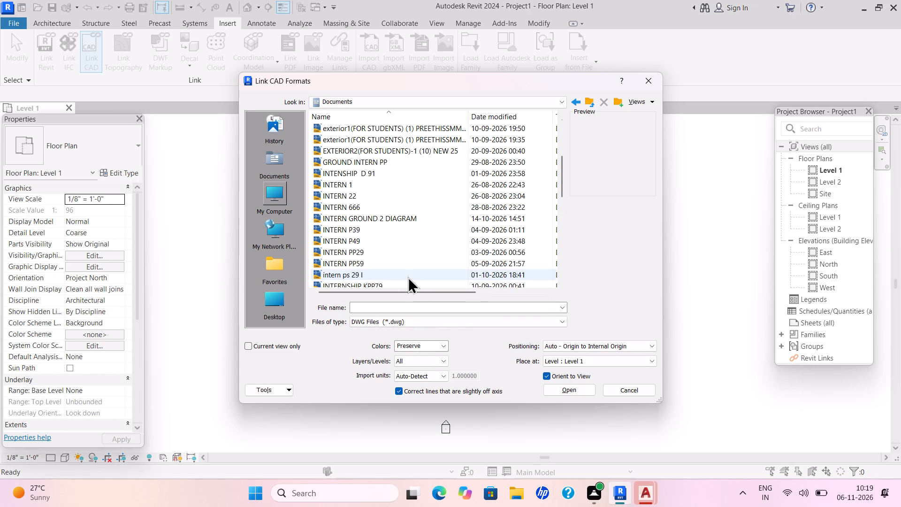
pyautogui.scroll(-1, 406, 267)
pyautogui.scroll(1, 406, 267)
pyautogui.scroll(-1, 406, 267)
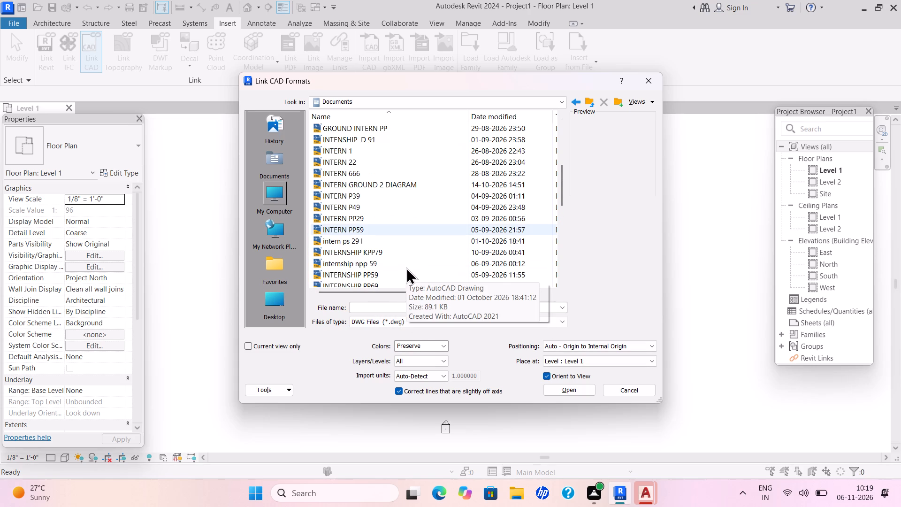
pyautogui.scroll(-4, 406, 267)
pyautogui.scroll(1, 406, 267)
pyautogui.scroll(-1, 406, 267)
pyautogui.scroll(1, 406, 267)
pyautogui.scroll(-1, 406, 267)
pyautogui.scroll(2, 406, 267)
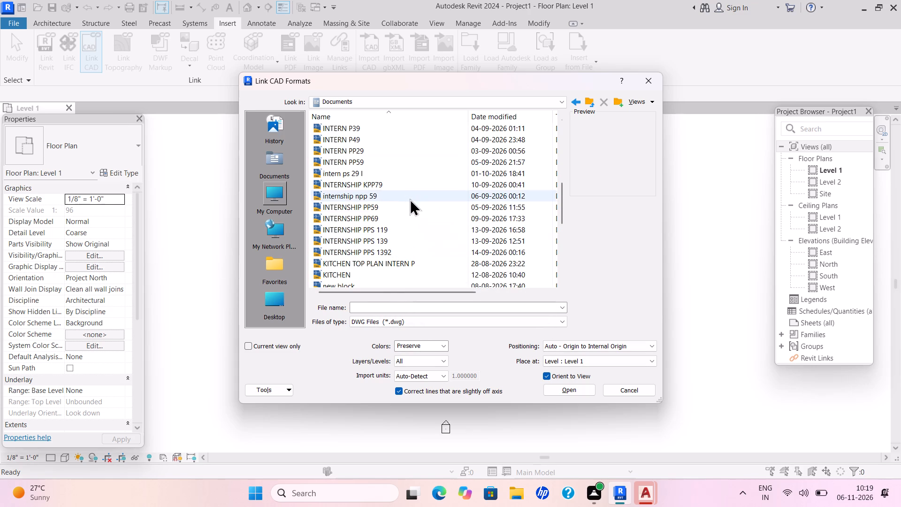
pyautogui.scroll(-1, 417, 248)
pyautogui.scroll(1, 417, 251)
pyautogui.scroll(-2, 417, 252)
pyautogui.scroll(1, 414, 263)
pyautogui.scroll(-1, 413, 263)
pyautogui.scroll(4, 413, 263)
pyautogui.scroll(-1, 413, 263)
pyautogui.scroll(1, 413, 263)
pyautogui.scroll(-2, 412, 267)
pyautogui.scroll(1, 412, 267)
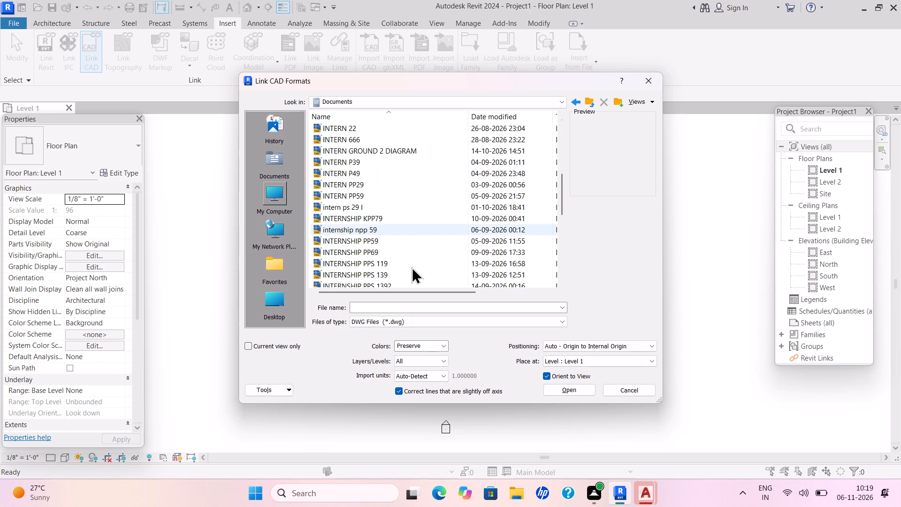
pyautogui.scroll(-1, 412, 267)
pyautogui.scroll(2, 411, 267)
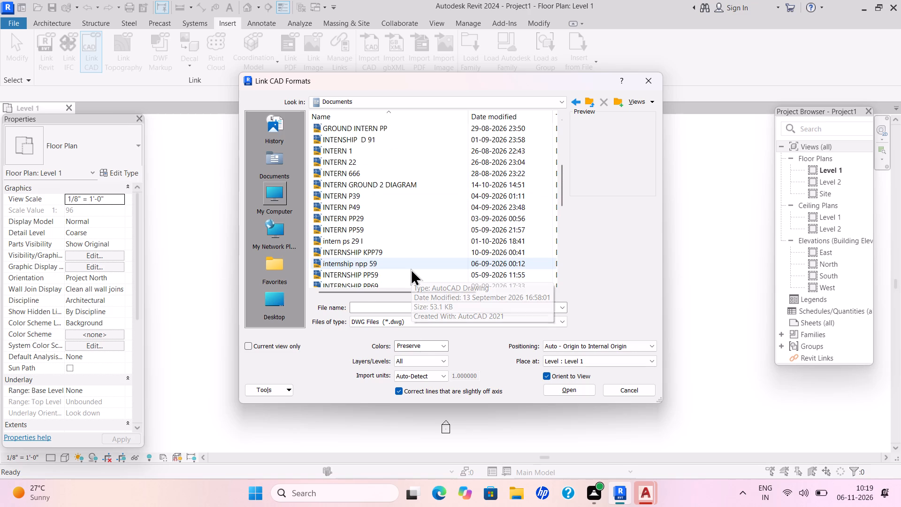
pyautogui.scroll(-1, 411, 269)
pyautogui.scroll(2, 411, 269)
pyautogui.scroll(-1, 411, 269)
pyautogui.scroll(1, 411, 269)
pyautogui.scroll(-4, 411, 269)
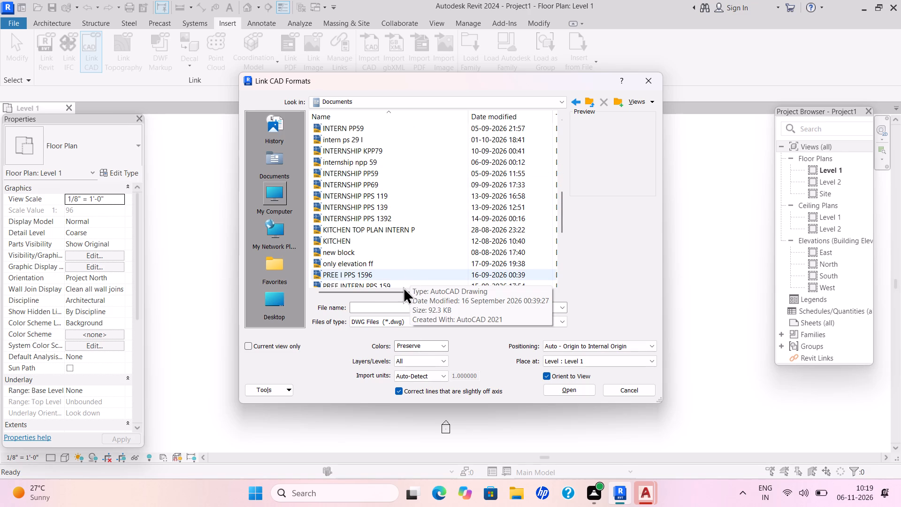
pyautogui.scroll(1, 412, 277)
pyautogui.scroll(-1, 412, 277)
pyautogui.scroll(1, 412, 277)
pyautogui.scroll(-1, 412, 277)
pyautogui.scroll(1, 412, 277)
pyautogui.scroll(-1, 412, 277)
pyautogui.scroll(1, 412, 277)
pyautogui.scroll(-2, 412, 277)
pyautogui.scroll(1, 412, 277)
pyautogui.scroll(-1, 412, 277)
pyautogui.scroll(1, 412, 277)
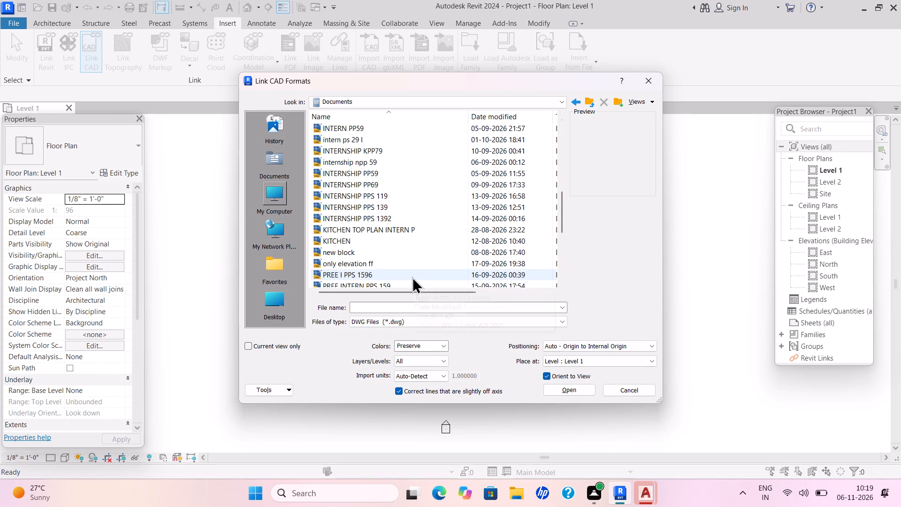
pyautogui.scroll(-1, 412, 277)
pyautogui.scroll(1, 412, 277)
pyautogui.scroll(-2, 412, 277)
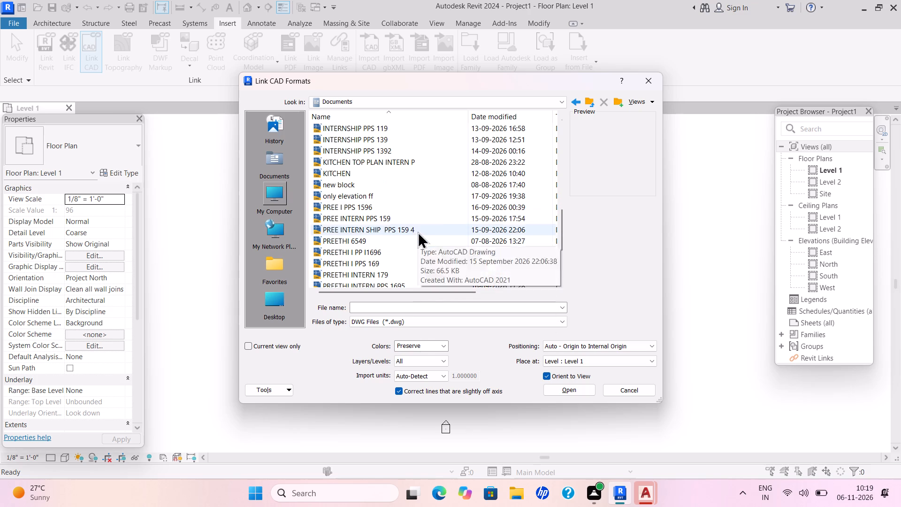
pyautogui.click(418, 231)
pyautogui.click(648, 344)
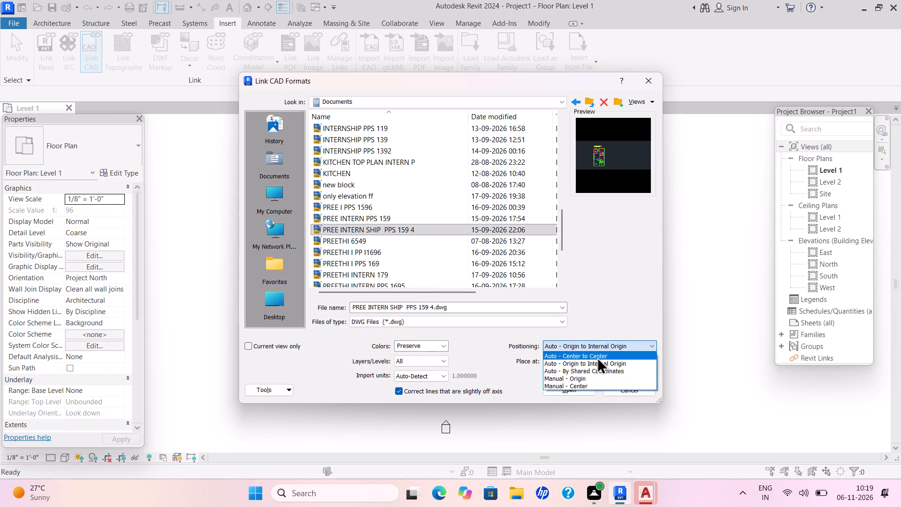
pyautogui.click(597, 354)
pyautogui.click(576, 388)
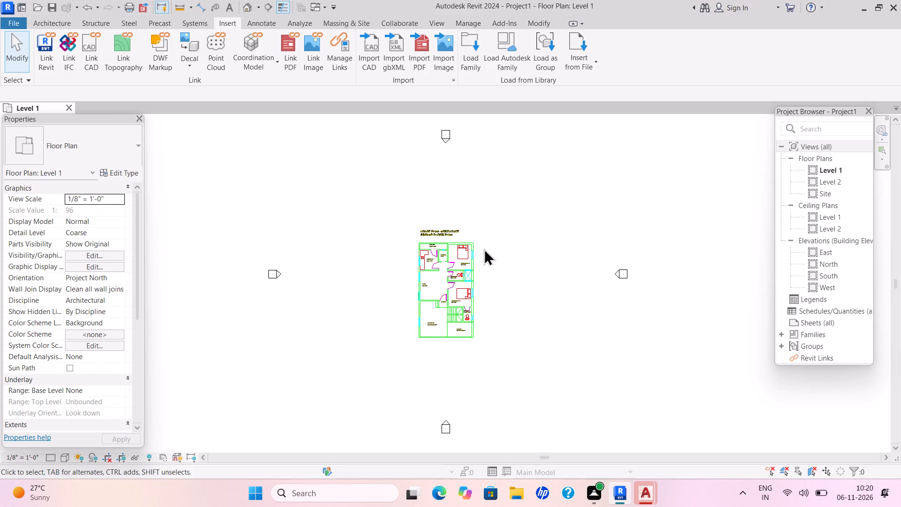
# Start an architectural wall and duplicate the Generic - 8" wall type under the name WALL 9".
pyautogui.click(63, 21)
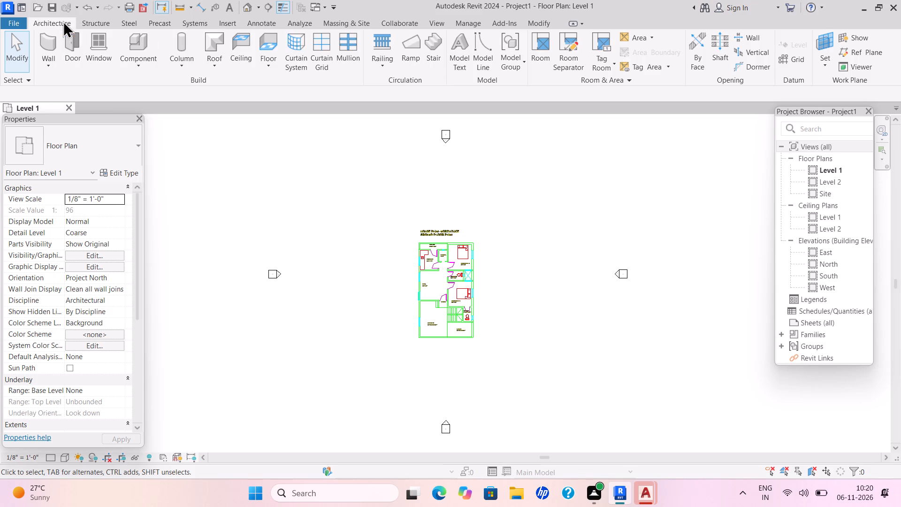
pyautogui.click(61, 72)
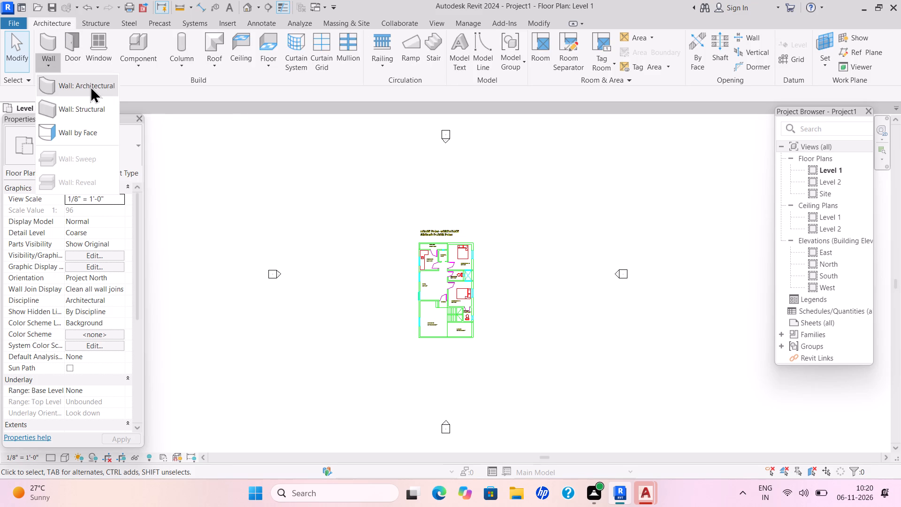
pyautogui.click(90, 86)
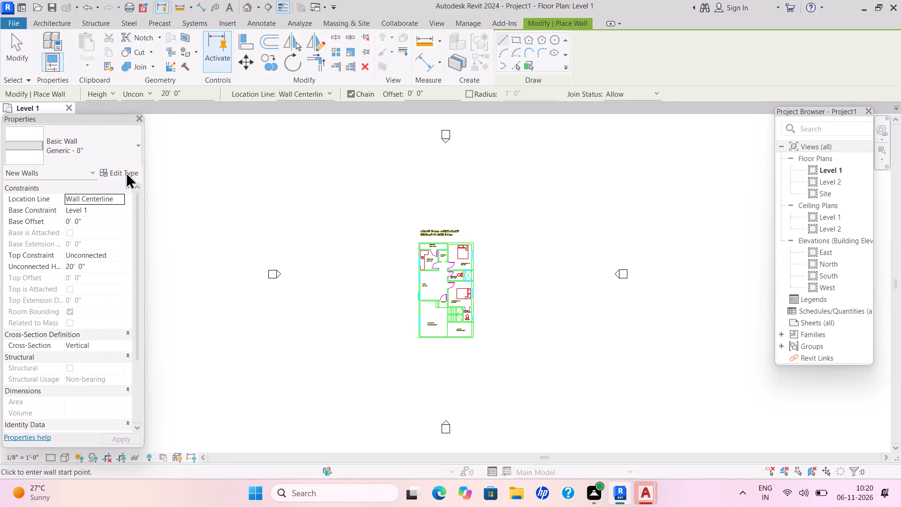
pyautogui.click(126, 172)
pyautogui.click(749, 114)
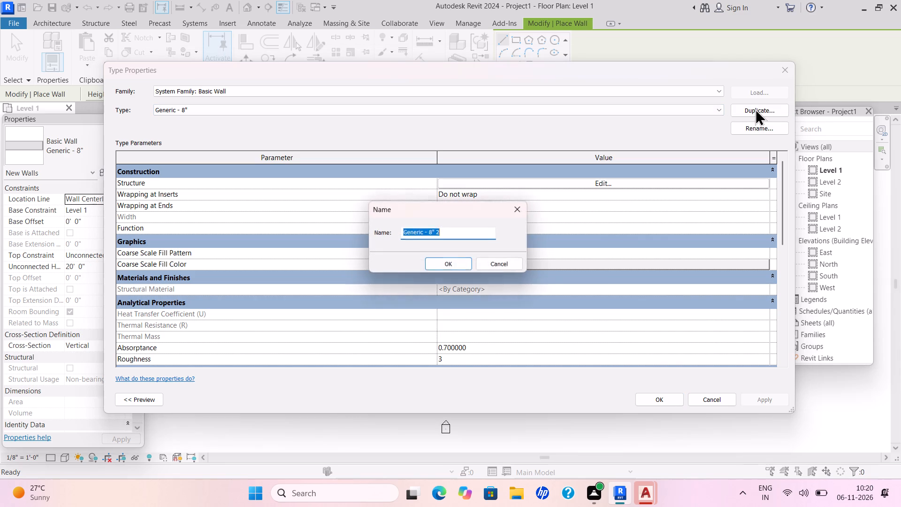
pyautogui.press('BackSpace')
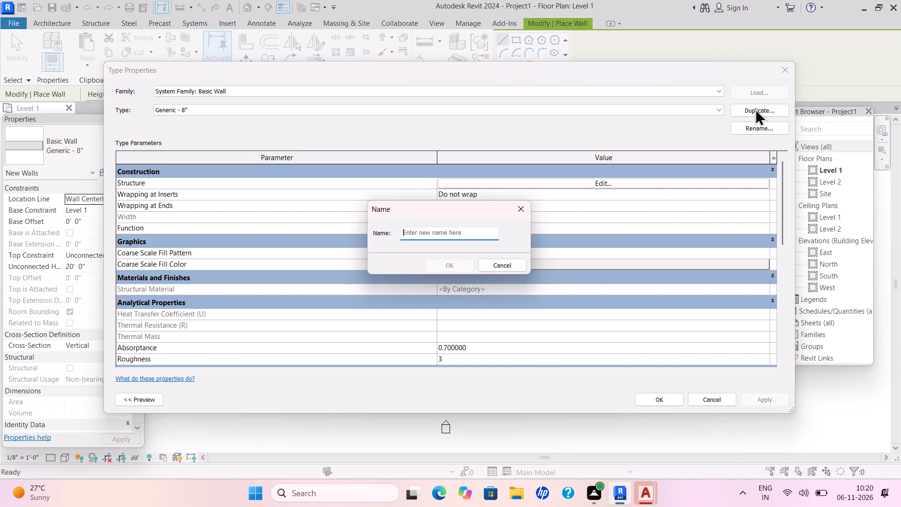
pyautogui.write('WALL 9"')
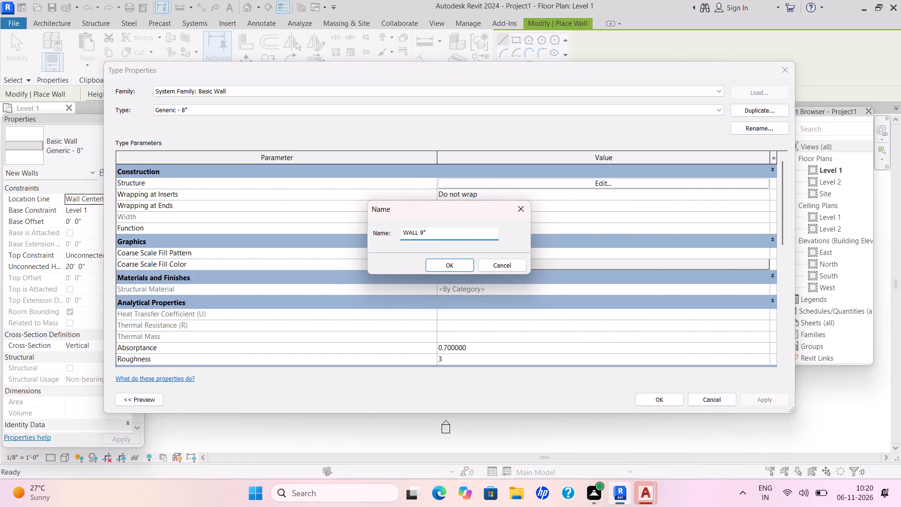
pyautogui.press('Return')
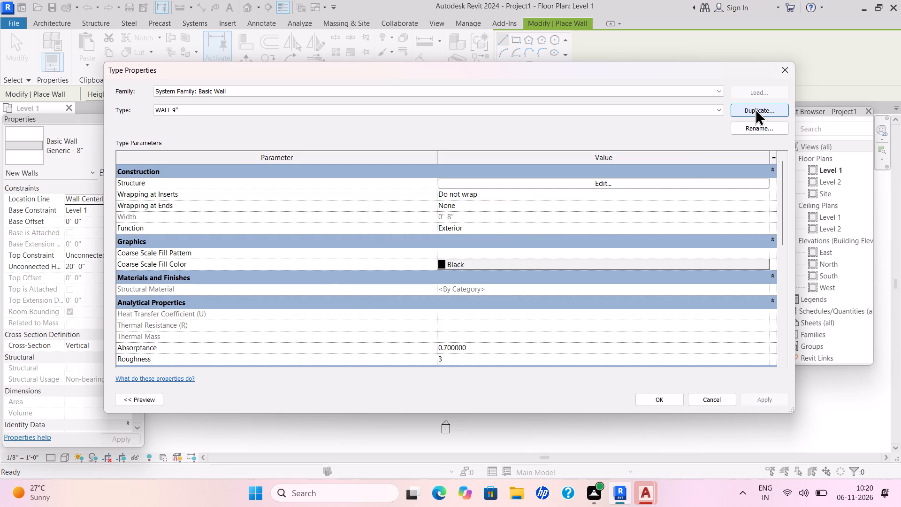
# Set the structure layer thickness of the WALL 9" type to 9" and apply the type changes.
pyautogui.click(598, 181)
pyautogui.moveTo(457, 184); pyautogui.dragTo(452, 190)
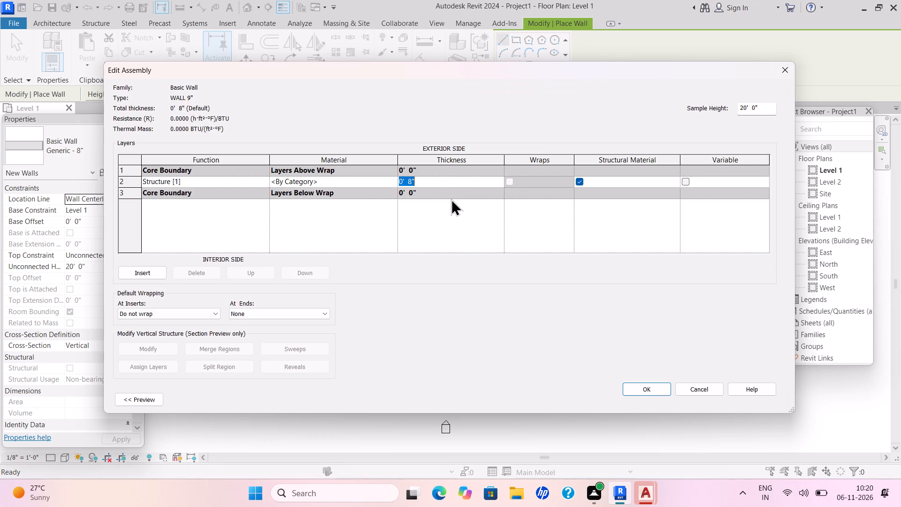
pyautogui.press('BackSpace')
pyautogui.write('9"')
pyautogui.press('Return')
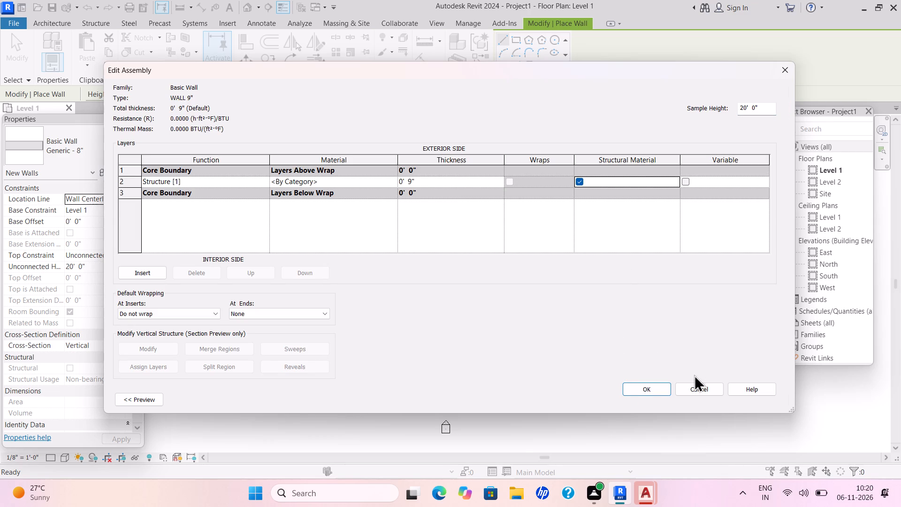
pyautogui.click(650, 384)
pyautogui.click(764, 395)
pyautogui.click(665, 399)
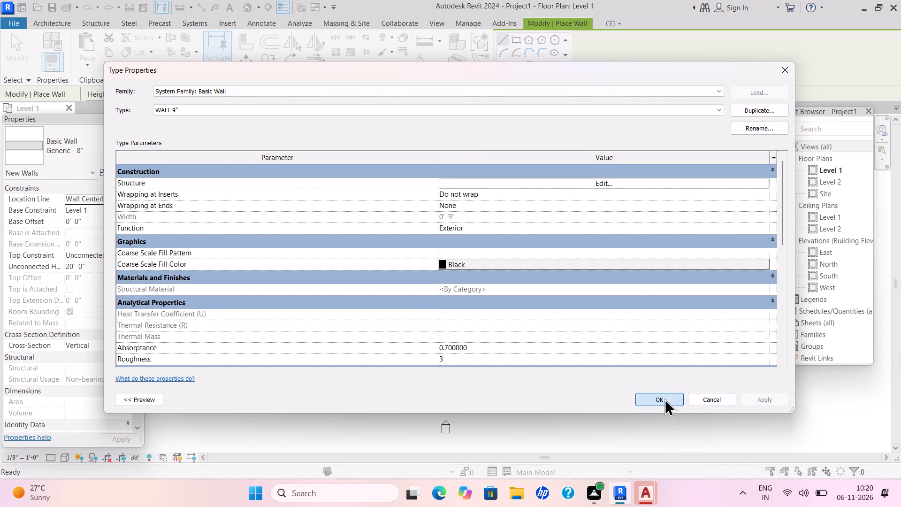
# Set the location line for the new walls to Finish Face: Interior.
pyautogui.click(110, 198)
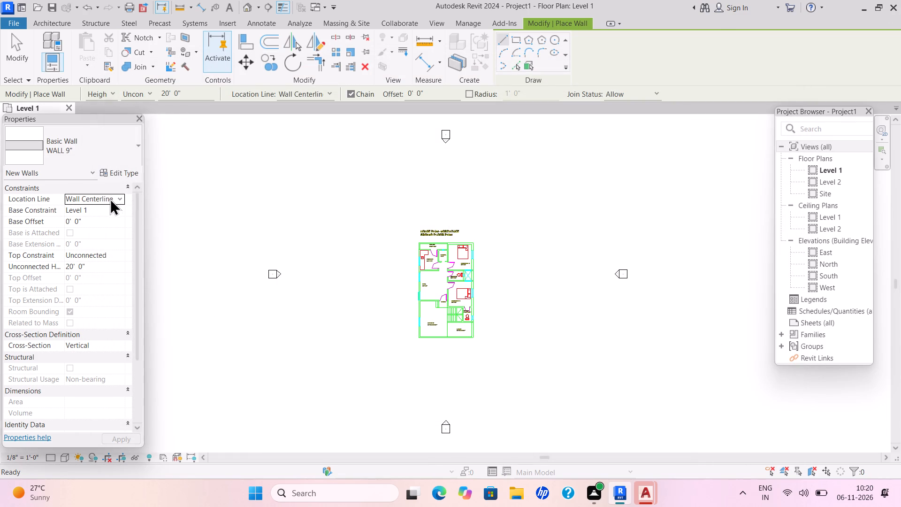
pyautogui.click(119, 200)
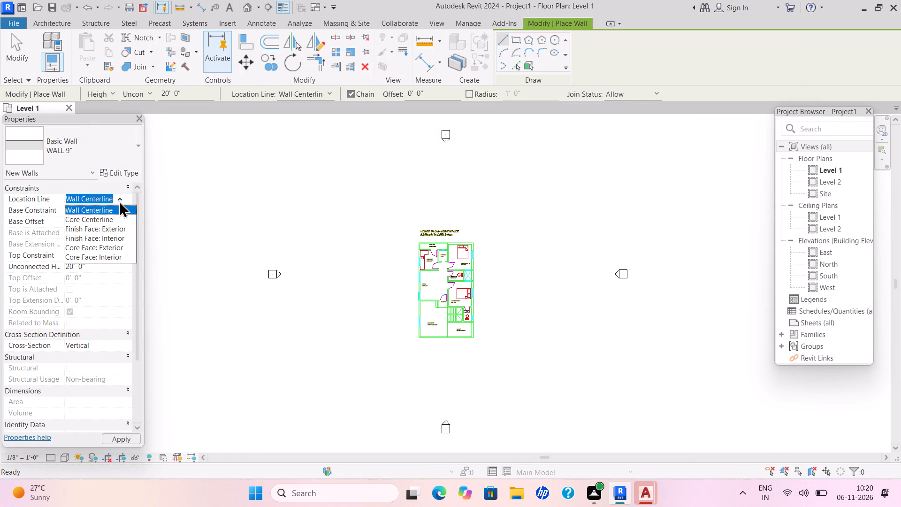
pyautogui.click(116, 238)
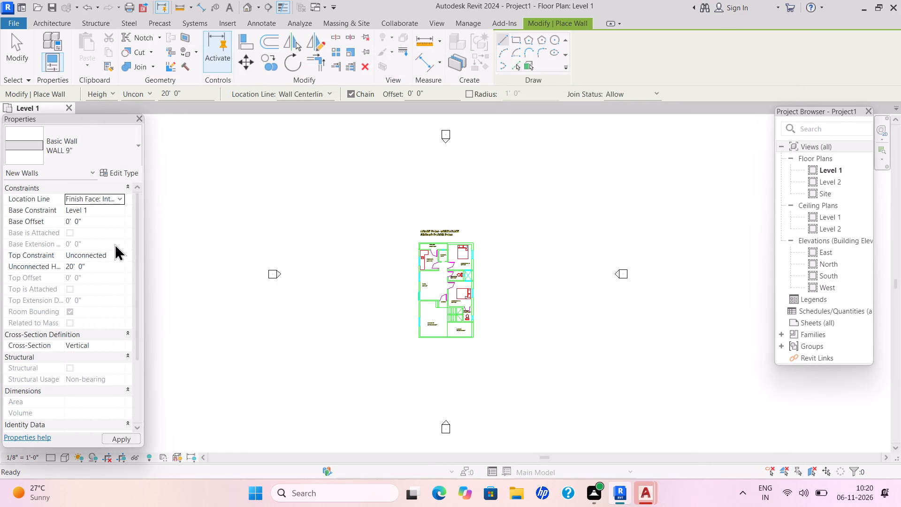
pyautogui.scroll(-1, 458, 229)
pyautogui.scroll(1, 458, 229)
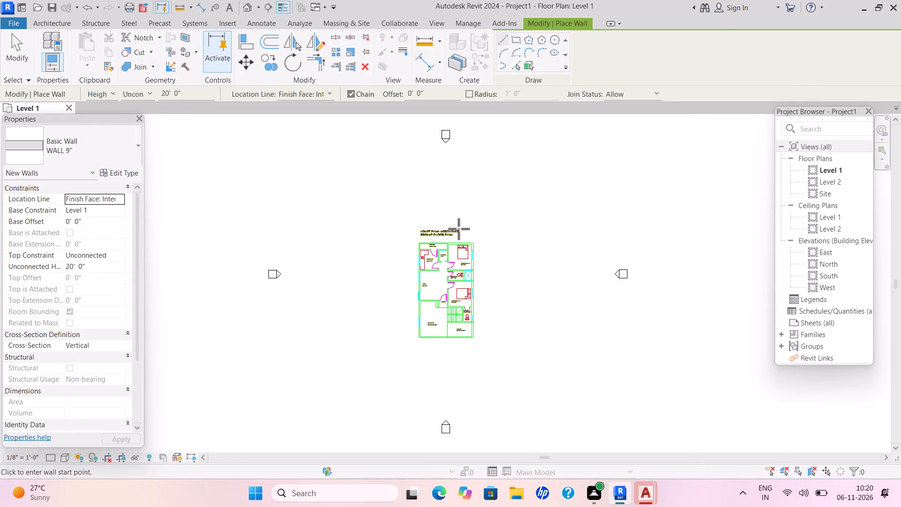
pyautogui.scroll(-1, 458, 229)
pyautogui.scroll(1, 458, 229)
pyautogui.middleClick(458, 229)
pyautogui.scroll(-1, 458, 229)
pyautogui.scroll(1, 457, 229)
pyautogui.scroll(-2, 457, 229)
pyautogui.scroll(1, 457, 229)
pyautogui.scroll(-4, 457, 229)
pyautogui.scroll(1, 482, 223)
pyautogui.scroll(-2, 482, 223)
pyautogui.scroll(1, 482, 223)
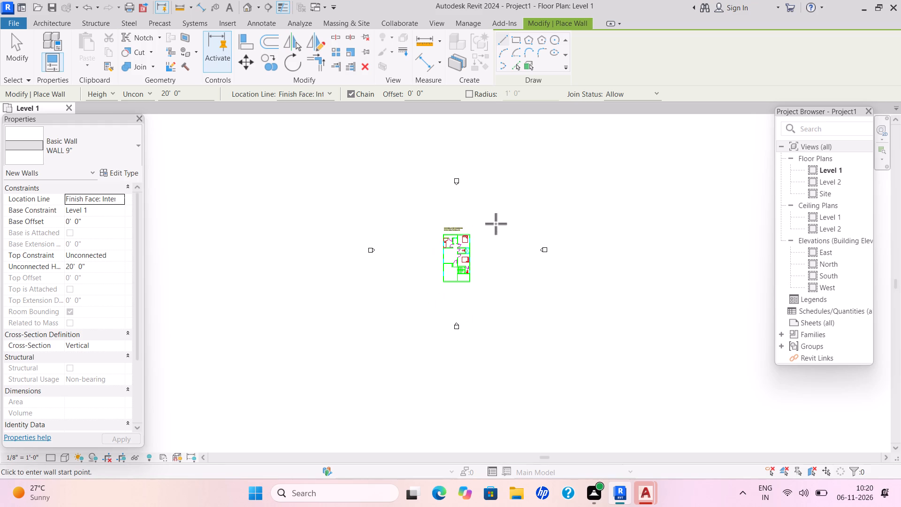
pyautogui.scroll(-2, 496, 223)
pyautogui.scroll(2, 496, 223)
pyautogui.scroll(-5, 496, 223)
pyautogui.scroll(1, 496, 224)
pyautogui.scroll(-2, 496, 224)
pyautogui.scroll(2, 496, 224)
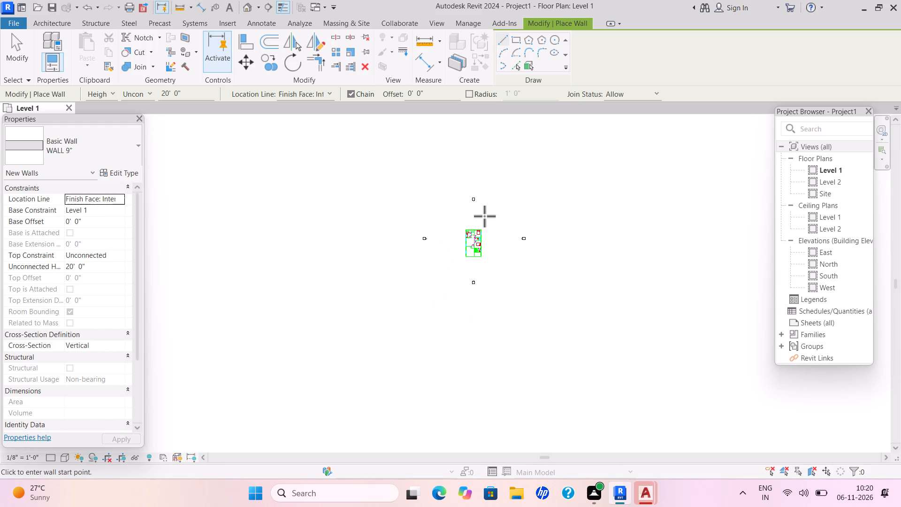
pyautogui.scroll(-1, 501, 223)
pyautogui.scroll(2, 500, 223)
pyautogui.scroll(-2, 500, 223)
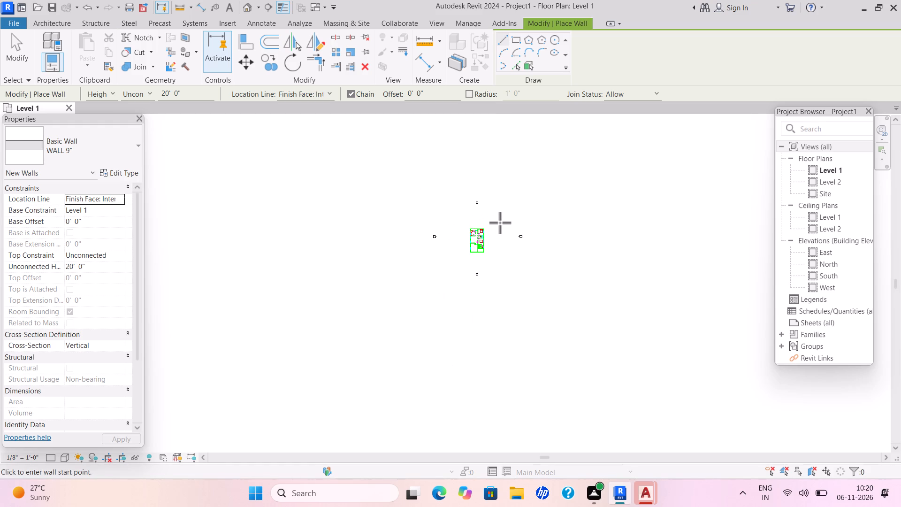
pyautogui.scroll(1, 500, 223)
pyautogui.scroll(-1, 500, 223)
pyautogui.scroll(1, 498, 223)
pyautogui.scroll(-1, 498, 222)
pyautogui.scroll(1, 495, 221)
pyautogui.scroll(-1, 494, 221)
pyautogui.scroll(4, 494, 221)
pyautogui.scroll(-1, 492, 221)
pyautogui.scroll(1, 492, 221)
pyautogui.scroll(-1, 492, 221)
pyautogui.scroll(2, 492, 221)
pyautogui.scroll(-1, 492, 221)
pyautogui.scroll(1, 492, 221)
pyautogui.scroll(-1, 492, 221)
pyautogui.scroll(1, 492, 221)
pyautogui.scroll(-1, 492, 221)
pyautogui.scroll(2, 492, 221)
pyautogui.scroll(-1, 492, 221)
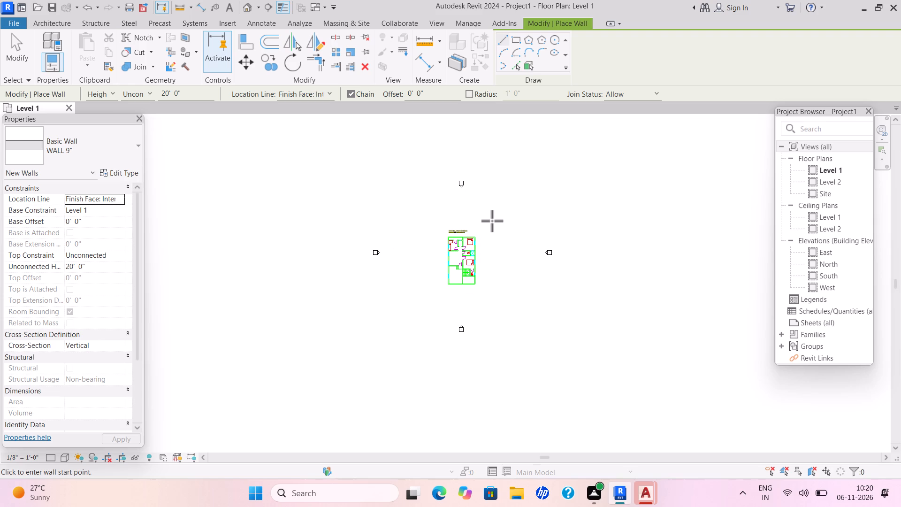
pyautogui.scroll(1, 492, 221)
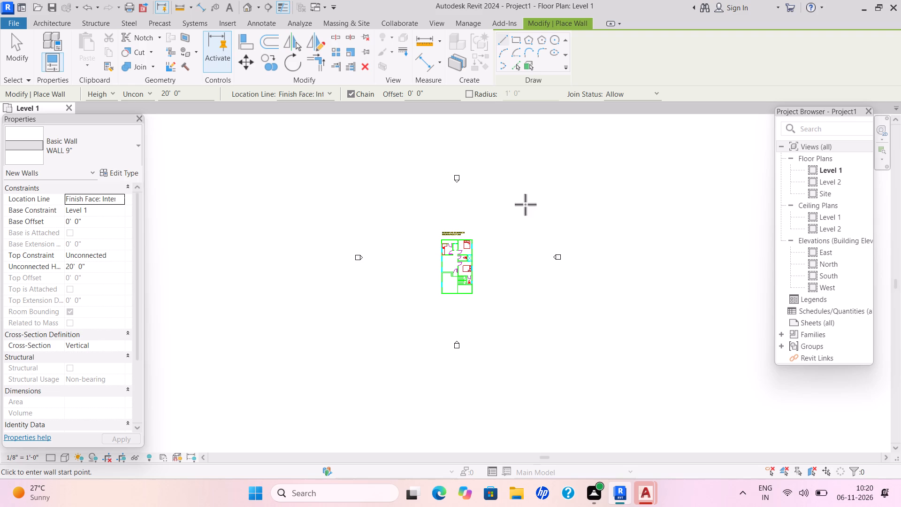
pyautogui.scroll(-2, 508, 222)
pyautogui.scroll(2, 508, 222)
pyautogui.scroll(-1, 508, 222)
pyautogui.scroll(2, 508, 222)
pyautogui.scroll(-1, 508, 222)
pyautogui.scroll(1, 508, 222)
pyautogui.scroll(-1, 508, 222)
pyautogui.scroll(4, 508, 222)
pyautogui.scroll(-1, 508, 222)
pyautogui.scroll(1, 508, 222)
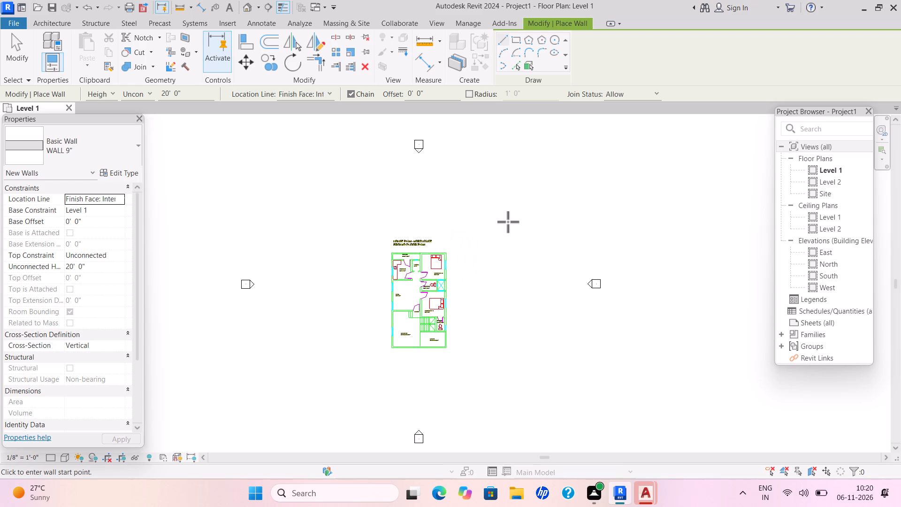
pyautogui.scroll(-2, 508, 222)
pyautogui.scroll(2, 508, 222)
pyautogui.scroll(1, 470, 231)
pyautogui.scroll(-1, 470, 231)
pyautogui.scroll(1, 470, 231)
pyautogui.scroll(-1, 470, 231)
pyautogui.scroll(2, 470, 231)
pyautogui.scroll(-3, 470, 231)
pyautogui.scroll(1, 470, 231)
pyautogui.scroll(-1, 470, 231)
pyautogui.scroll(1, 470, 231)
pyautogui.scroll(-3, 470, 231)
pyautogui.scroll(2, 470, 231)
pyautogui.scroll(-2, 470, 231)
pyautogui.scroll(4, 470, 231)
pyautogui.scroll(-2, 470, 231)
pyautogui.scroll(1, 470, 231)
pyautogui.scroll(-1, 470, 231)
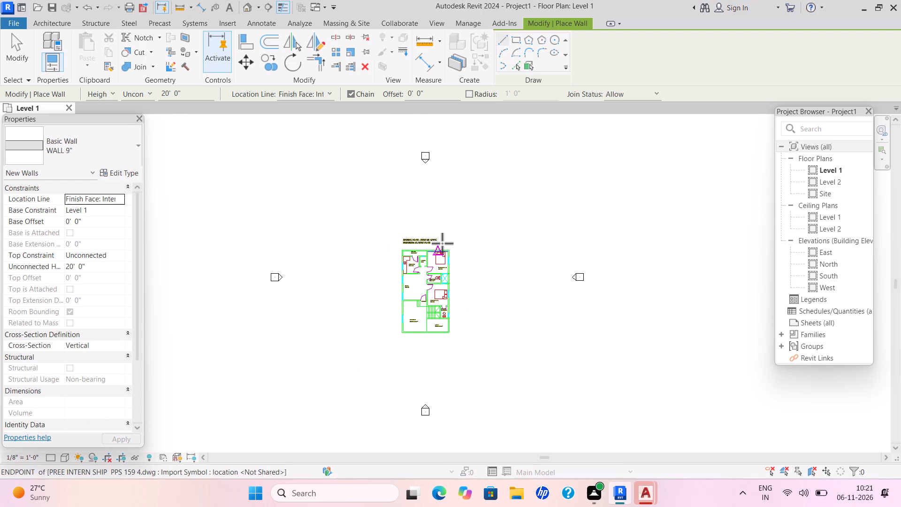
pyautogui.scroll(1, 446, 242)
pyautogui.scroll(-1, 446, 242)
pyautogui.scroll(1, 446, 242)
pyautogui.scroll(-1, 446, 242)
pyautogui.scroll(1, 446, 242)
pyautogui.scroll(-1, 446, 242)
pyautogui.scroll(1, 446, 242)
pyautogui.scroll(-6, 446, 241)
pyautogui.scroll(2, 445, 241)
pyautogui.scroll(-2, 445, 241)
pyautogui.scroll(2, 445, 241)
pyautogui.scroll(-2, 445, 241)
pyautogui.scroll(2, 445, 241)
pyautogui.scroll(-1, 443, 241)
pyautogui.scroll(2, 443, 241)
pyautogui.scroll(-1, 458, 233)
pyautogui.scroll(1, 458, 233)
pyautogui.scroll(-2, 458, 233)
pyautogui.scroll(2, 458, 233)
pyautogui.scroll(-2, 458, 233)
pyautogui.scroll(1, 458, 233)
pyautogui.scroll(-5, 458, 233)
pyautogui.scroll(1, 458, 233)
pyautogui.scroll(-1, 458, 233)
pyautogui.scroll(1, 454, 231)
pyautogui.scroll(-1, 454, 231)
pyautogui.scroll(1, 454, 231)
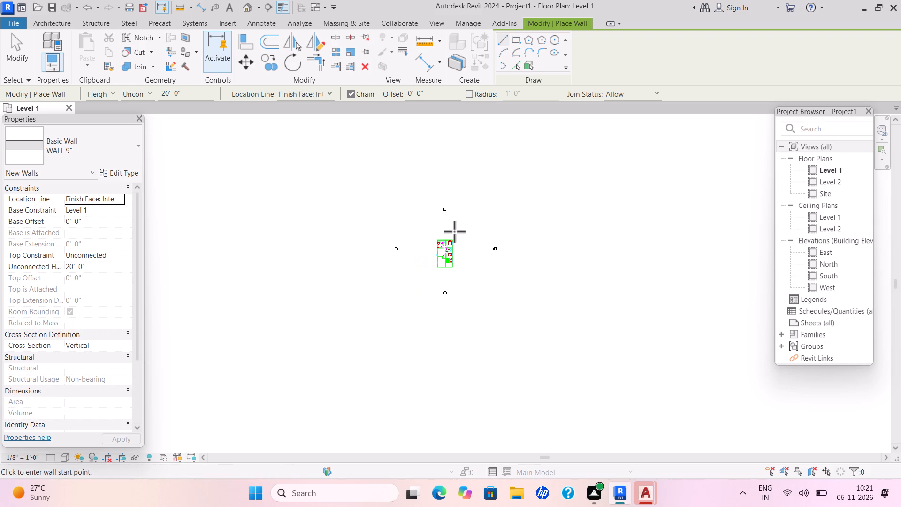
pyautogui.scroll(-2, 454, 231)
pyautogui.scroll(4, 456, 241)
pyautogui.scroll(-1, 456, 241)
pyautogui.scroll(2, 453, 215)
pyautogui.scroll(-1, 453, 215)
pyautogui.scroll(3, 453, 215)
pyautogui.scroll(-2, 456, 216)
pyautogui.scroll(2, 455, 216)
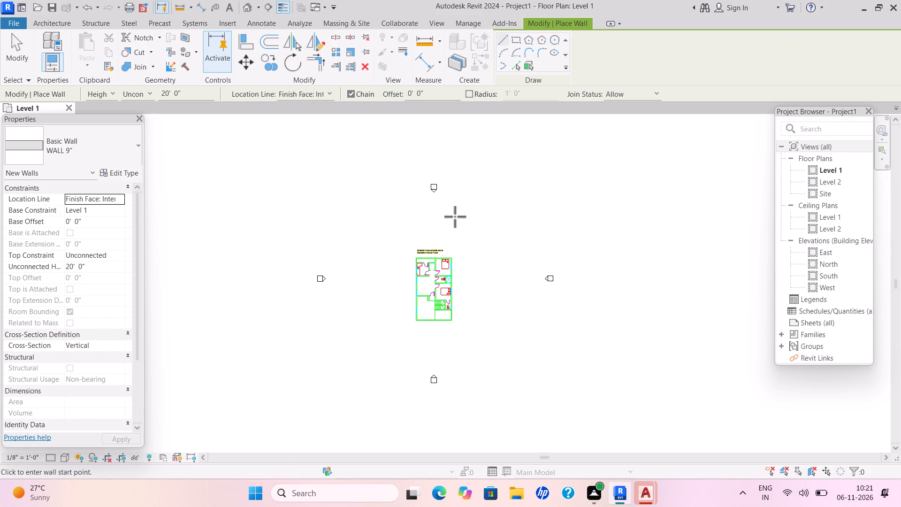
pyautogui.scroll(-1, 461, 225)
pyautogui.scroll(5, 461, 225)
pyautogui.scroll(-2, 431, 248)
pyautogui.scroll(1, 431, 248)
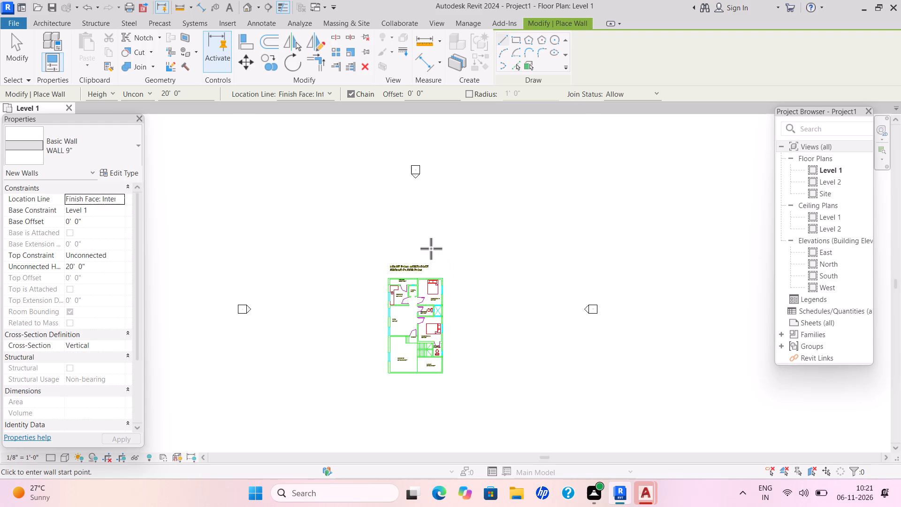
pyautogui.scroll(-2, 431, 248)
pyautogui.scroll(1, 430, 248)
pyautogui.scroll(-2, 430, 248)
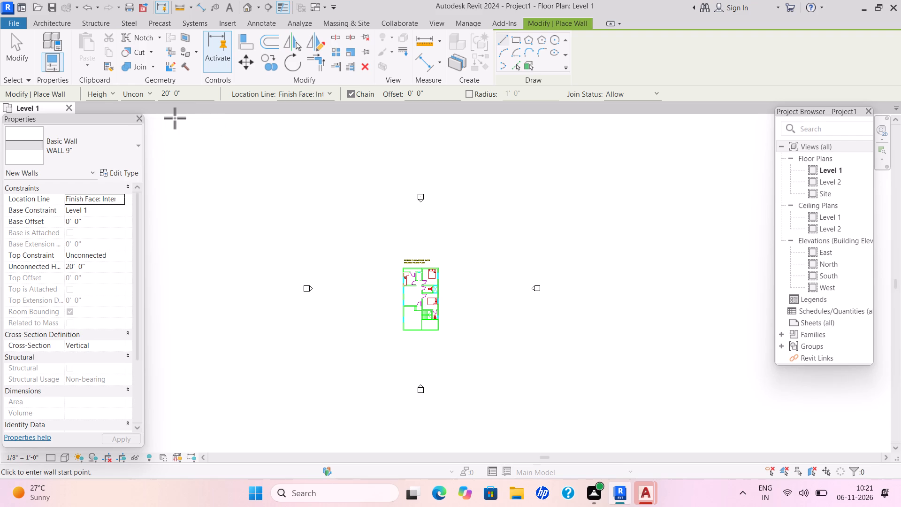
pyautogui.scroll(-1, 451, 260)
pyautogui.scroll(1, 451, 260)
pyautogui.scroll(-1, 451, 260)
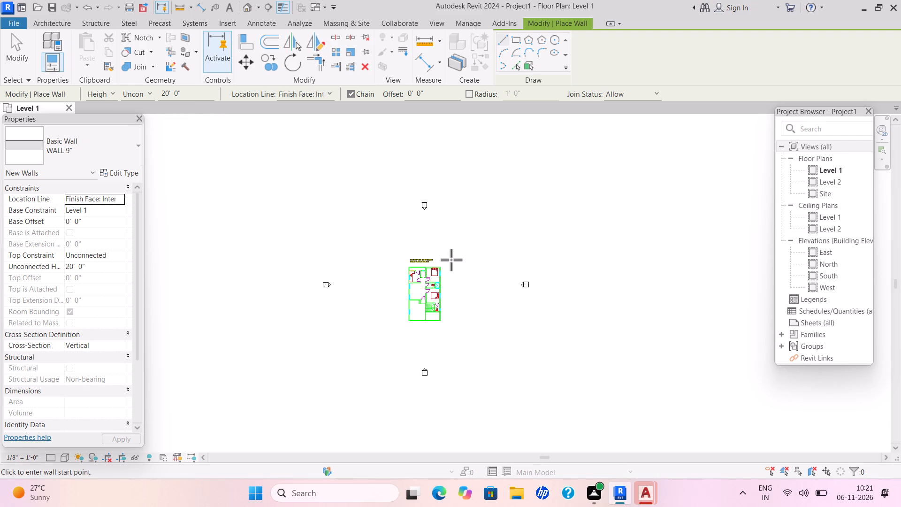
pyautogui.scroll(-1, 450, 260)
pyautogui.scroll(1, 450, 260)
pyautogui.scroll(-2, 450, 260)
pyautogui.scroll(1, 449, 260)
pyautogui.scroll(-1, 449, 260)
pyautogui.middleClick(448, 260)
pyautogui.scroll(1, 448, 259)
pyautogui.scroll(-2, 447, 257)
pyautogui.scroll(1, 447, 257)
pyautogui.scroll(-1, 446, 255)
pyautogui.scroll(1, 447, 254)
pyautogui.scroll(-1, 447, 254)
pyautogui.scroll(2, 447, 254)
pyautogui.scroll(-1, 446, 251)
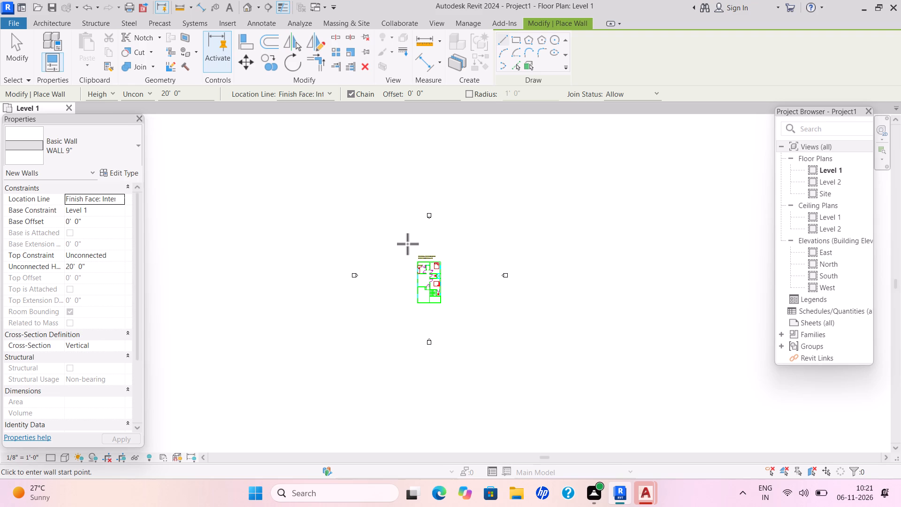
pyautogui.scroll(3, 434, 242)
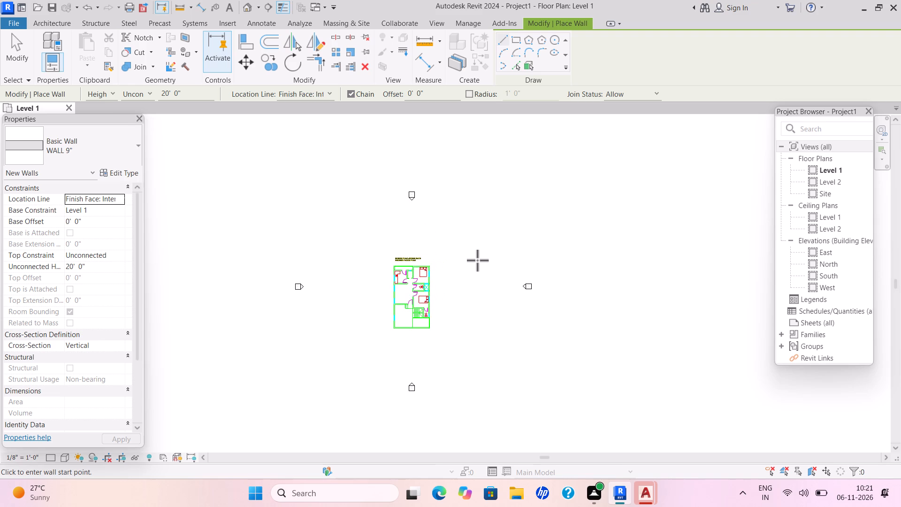
# Draw a 9" wall about 12'-3" long along the plan's upper edge, from the utility's corner to the upper-right corner, flipped to follow the CAD lines.
pyautogui.scroll(1, 476, 261)
pyautogui.scroll(-1, 476, 261)
pyautogui.scroll(1, 476, 261)
pyautogui.scroll(-1, 476, 261)
pyautogui.scroll(3, 476, 261)
pyautogui.scroll(-2, 434, 257)
pyautogui.middleClick(428, 255)
pyautogui.scroll(6, 428, 255)
pyautogui.scroll(-1, 427, 254)
pyautogui.scroll(1, 427, 254)
pyautogui.scroll(-1, 427, 254)
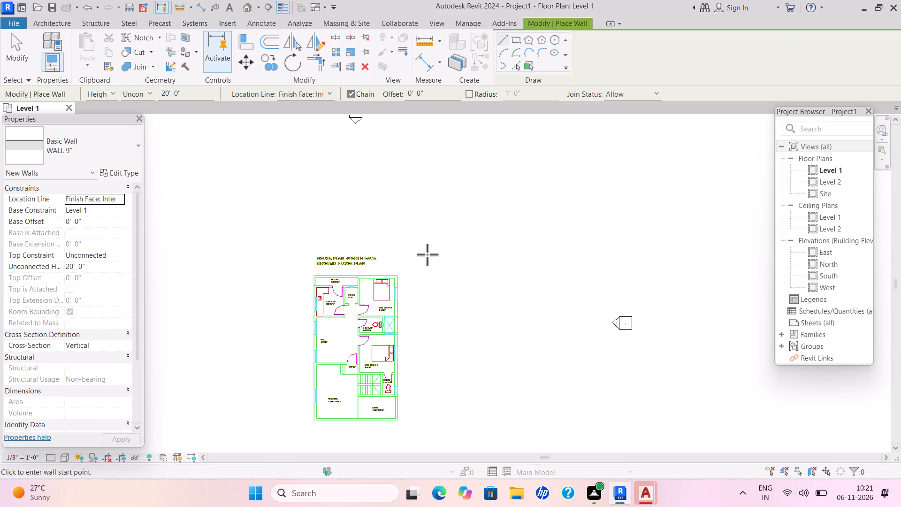
pyautogui.scroll(2, 427, 254)
pyautogui.scroll(-1, 427, 254)
pyautogui.scroll(1, 439, 277)
pyautogui.scroll(-1, 439, 277)
pyautogui.scroll(1, 439, 277)
pyautogui.moveTo(439, 277); pyautogui.dragTo(447, 242, button='middle')
pyautogui.scroll(-1, 439, 277)
pyautogui.scroll(1, 438, 277)
pyautogui.scroll(-3, 437, 277)
pyautogui.scroll(2, 447, 244)
pyautogui.scroll(-1, 447, 242)
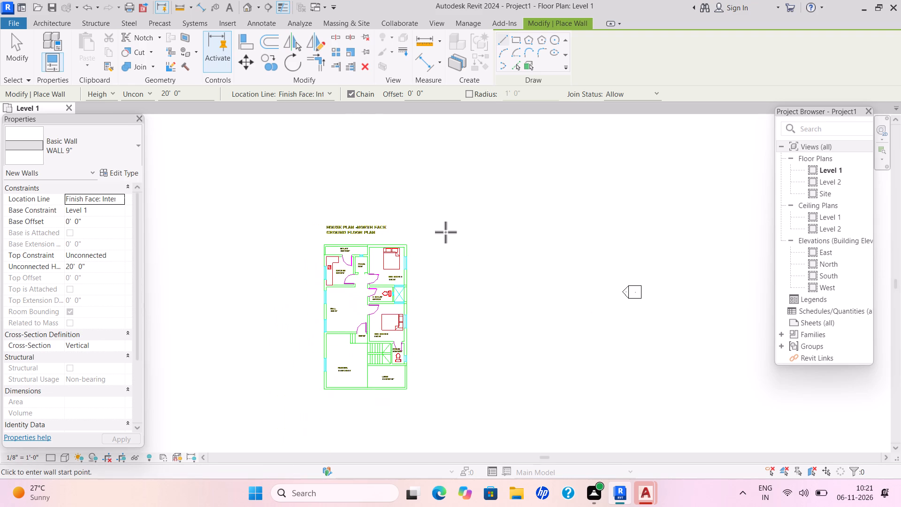
pyautogui.scroll(1, 422, 238)
pyautogui.scroll(-2, 422, 238)
pyautogui.middleClick(421, 237)
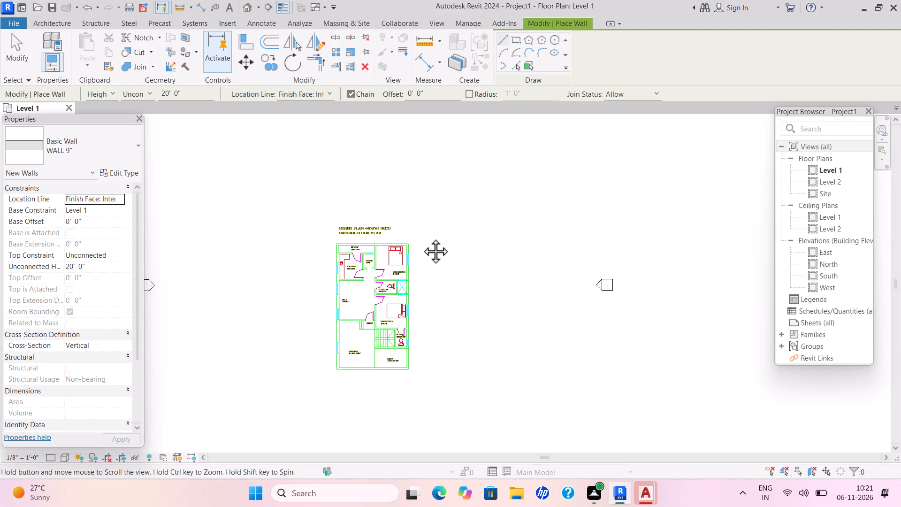
pyautogui.scroll(2, 421, 237)
pyautogui.scroll(-1, 423, 237)
pyautogui.scroll(3, 423, 237)
pyautogui.middleClick(420, 237)
pyautogui.scroll(-2, 420, 236)
pyautogui.scroll(4, 420, 236)
pyautogui.scroll(-1, 420, 236)
pyautogui.scroll(1, 420, 236)
pyautogui.scroll(-1, 420, 236)
pyautogui.moveTo(422, 246); pyautogui.dragTo(421, 246, button='middle')
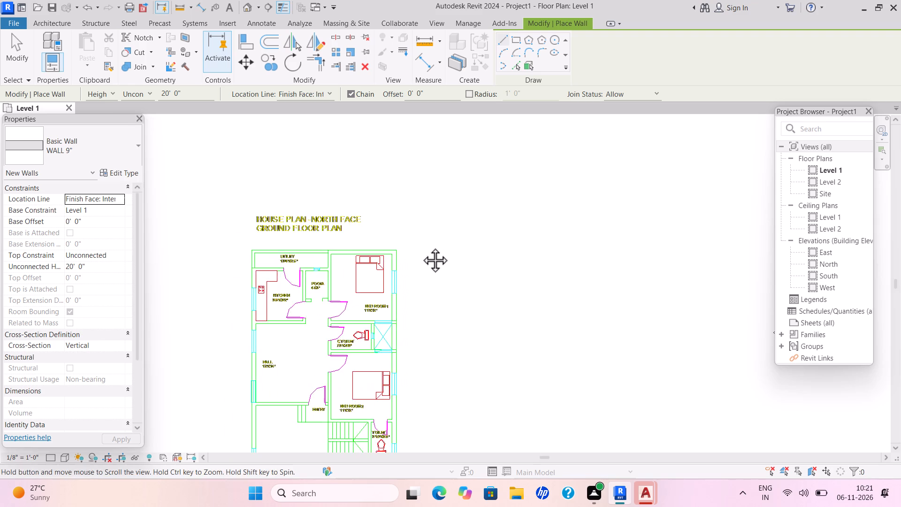
pyautogui.moveTo(421, 246); pyautogui.dragTo(431, 231, button='middle')
pyautogui.scroll(1, 430, 239)
pyautogui.scroll(-1, 431, 231)
pyautogui.scroll(1, 431, 231)
pyautogui.moveTo(326, 234); pyautogui.dragTo(331, 234)
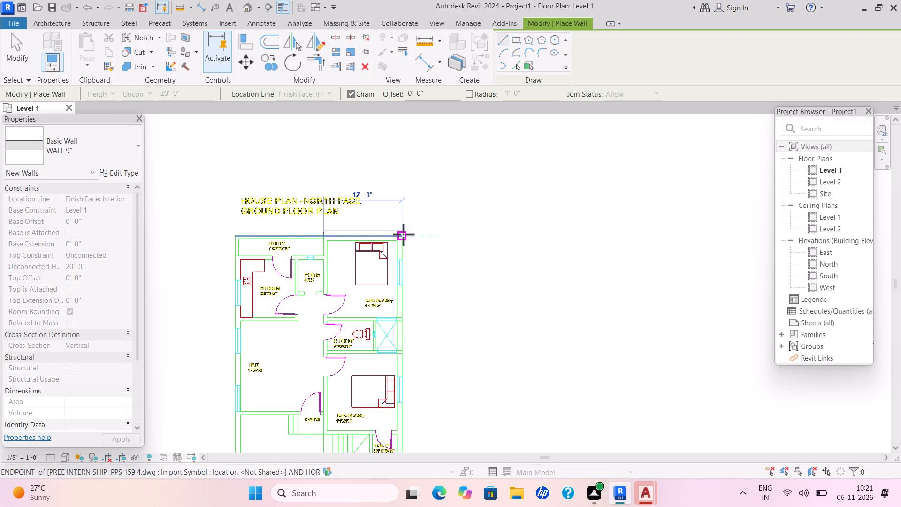
pyautogui.press('space')
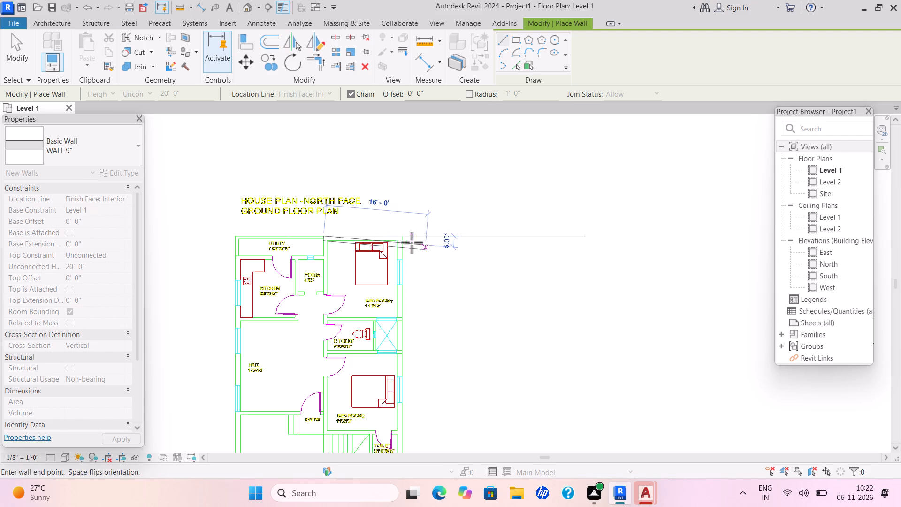
pyautogui.moveTo(405, 237); pyautogui.dragTo(405, 248)
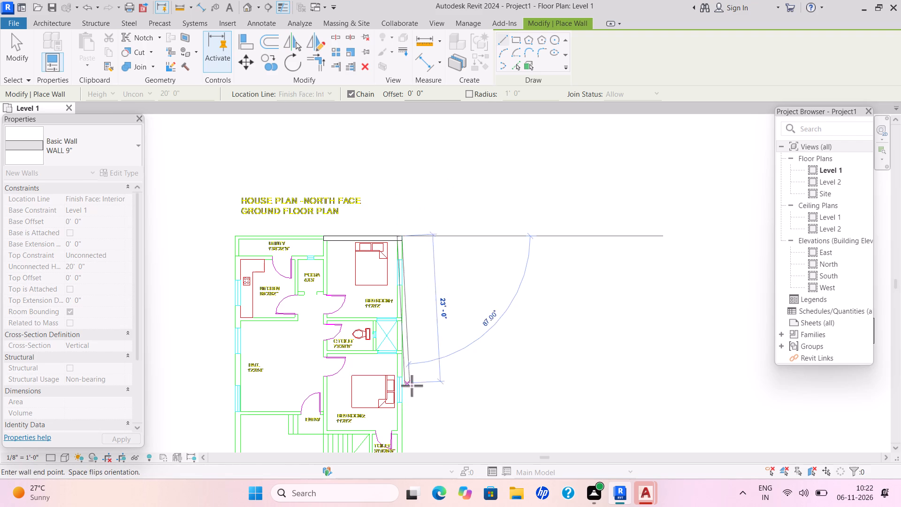
# Continue the 9" wall chain down the plan's right edge to the wall line between the toilet and the lawn, and end the chain.
pyautogui.scroll(-2, 412, 386)
pyautogui.moveTo(412, 386); pyautogui.dragTo(410, 320, button='middle')
pyautogui.scroll(1, 410, 319)
pyautogui.scroll(-1, 410, 319)
pyautogui.scroll(1, 410, 319)
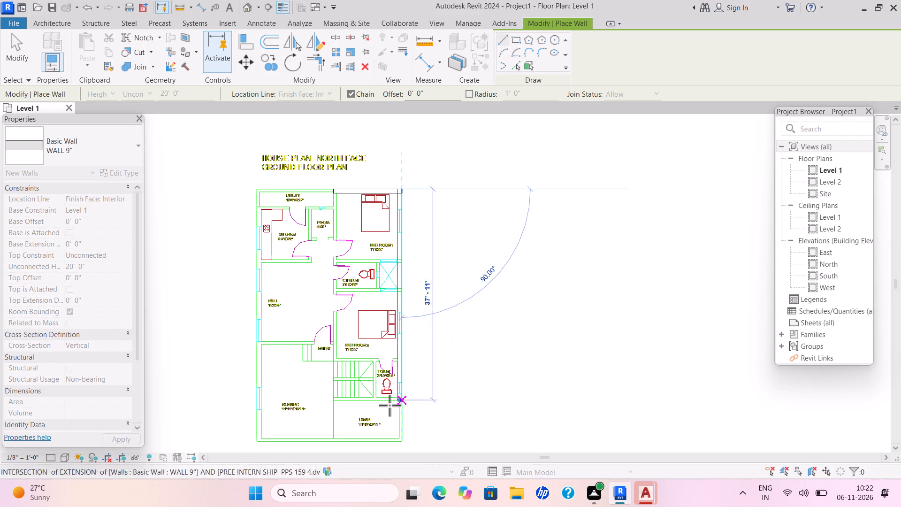
pyautogui.click(403, 398)
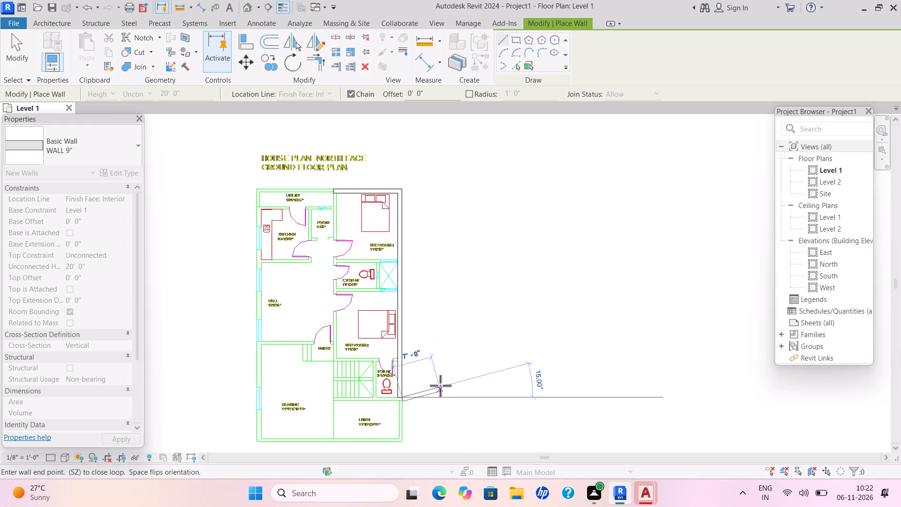
pyautogui.press('Escape')
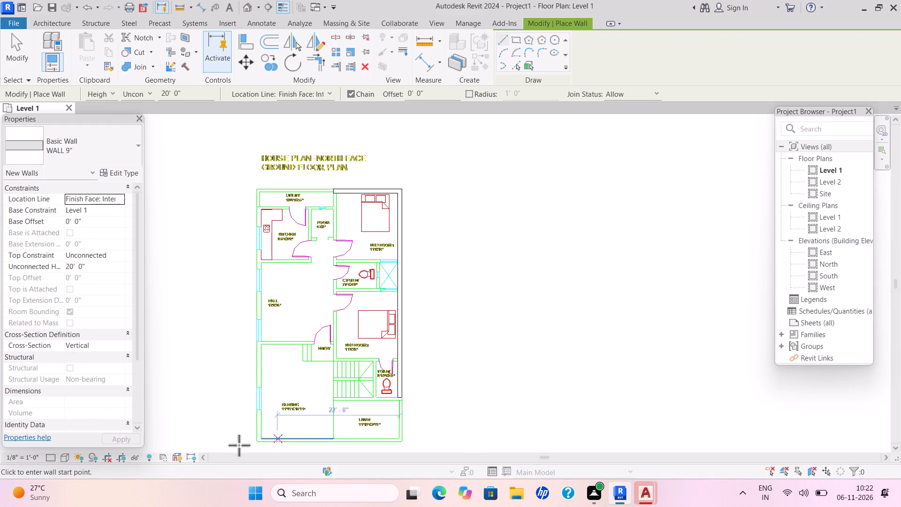
# Draw a flipped 9" wall about 42' long up the plan's left edge, from the lower-left corner to the line between kitchen and utility.
pyautogui.click(254, 441)
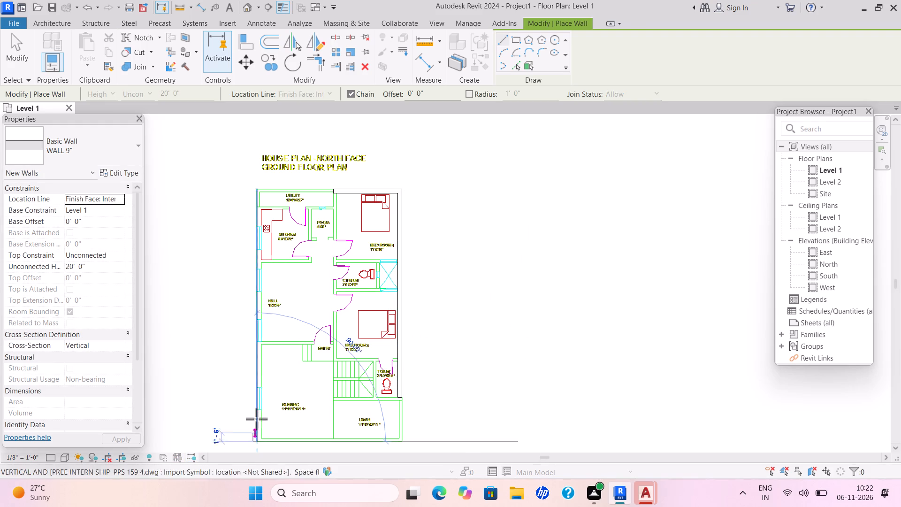
pyautogui.press('space')
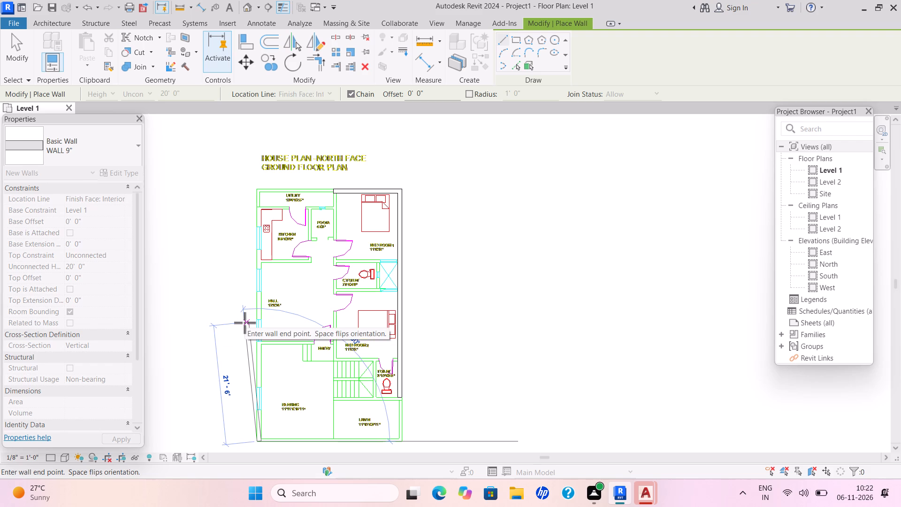
pyautogui.click(254, 207)
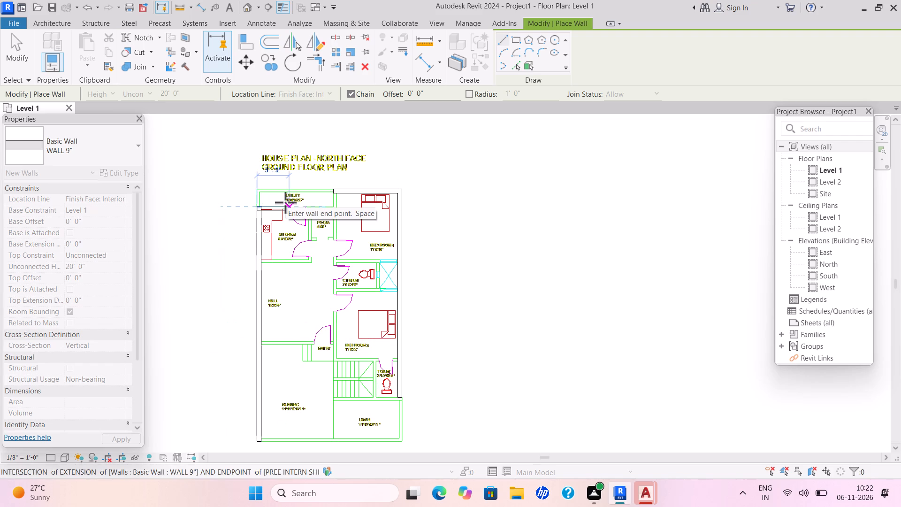
pyautogui.press('Escape')
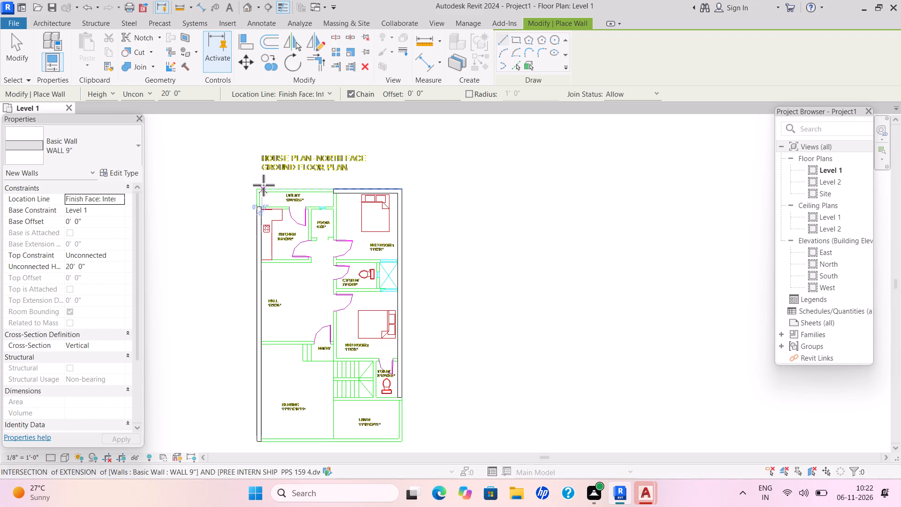
pyautogui.press('Escape')
pyautogui.press('Escape')
# Start an architectural wall and duplicate the Generic - 6" wall type under the name WALL 4.5".
pyautogui.click(46, 61)
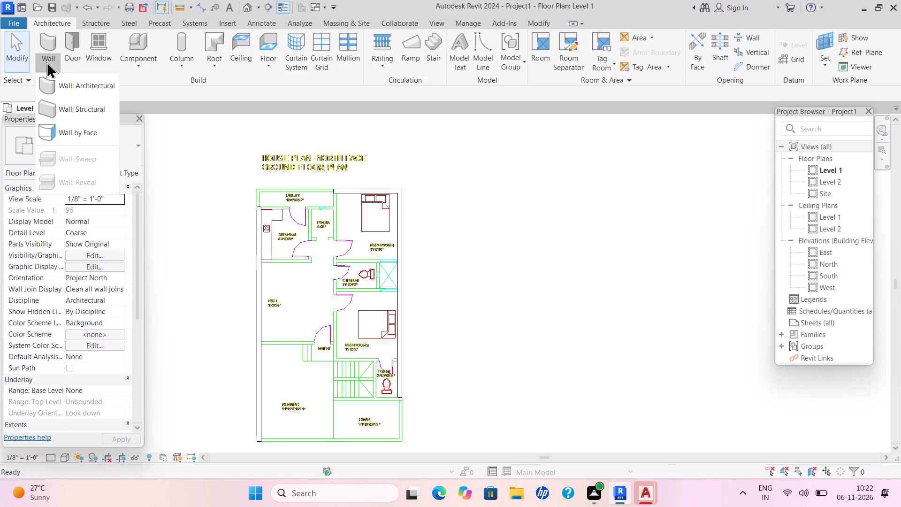
pyautogui.click(64, 77)
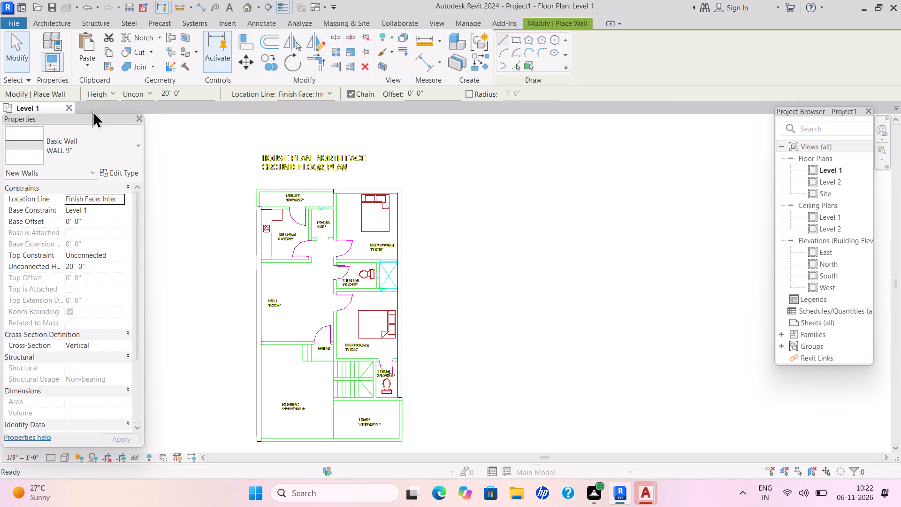
pyautogui.moveTo(137, 153); pyautogui.dragTo(137, 158)
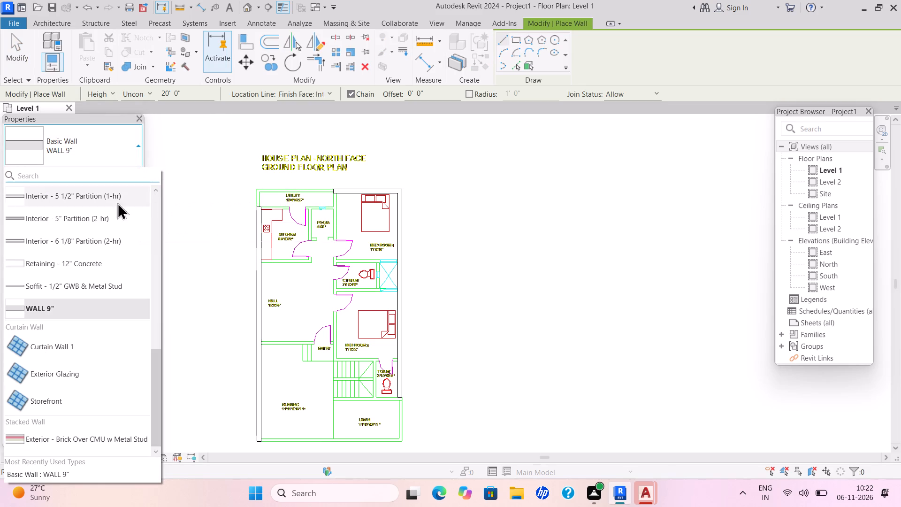
pyautogui.scroll(2, 105, 249)
pyautogui.scroll(-1, 104, 247)
pyautogui.scroll(2, 104, 247)
pyautogui.click(85, 205)
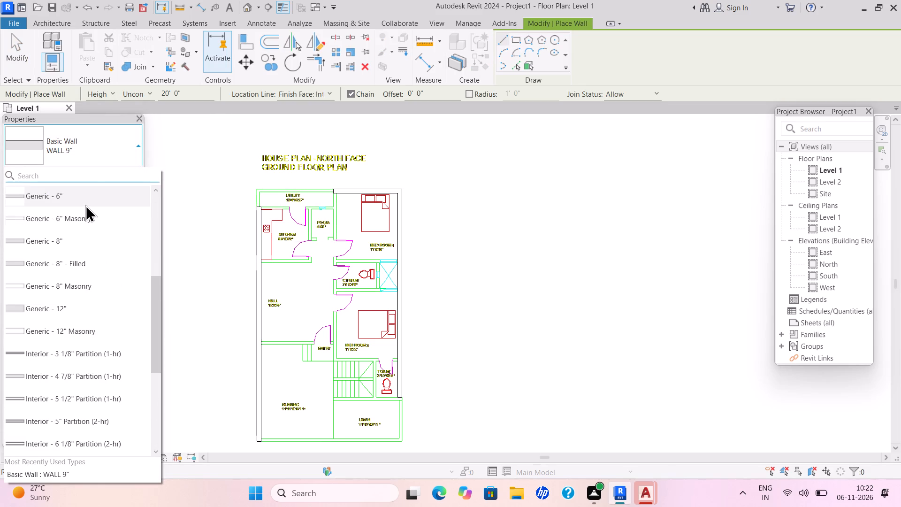
pyautogui.click(115, 172)
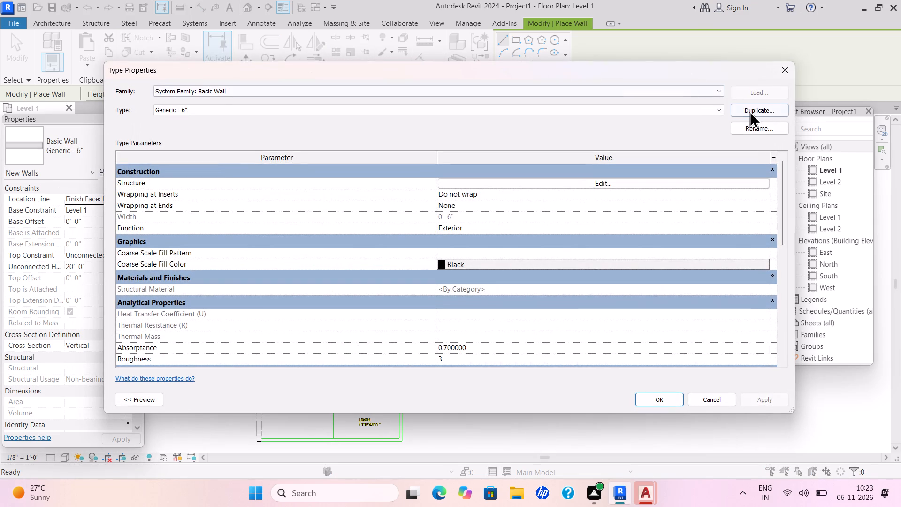
pyautogui.click(750, 110)
pyautogui.press('BackSpace')
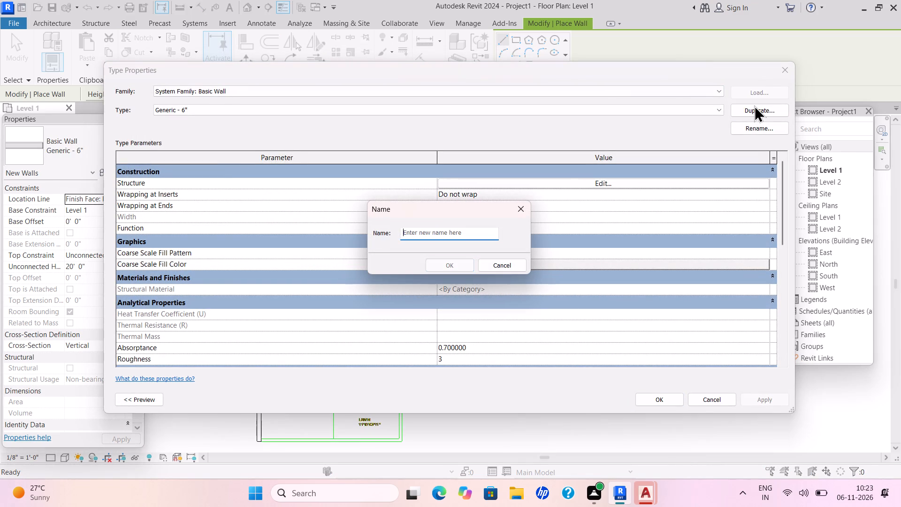
pyautogui.write('WALL 4.5"')
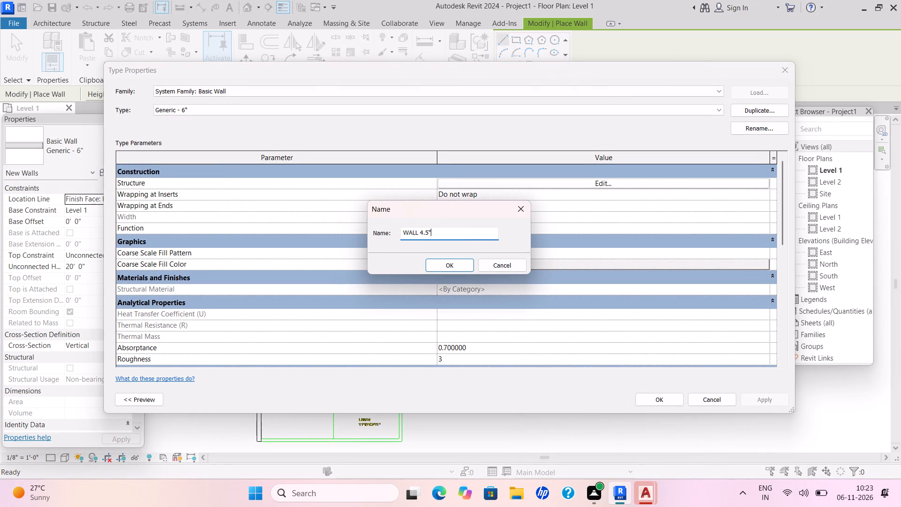
pyautogui.press('Return')
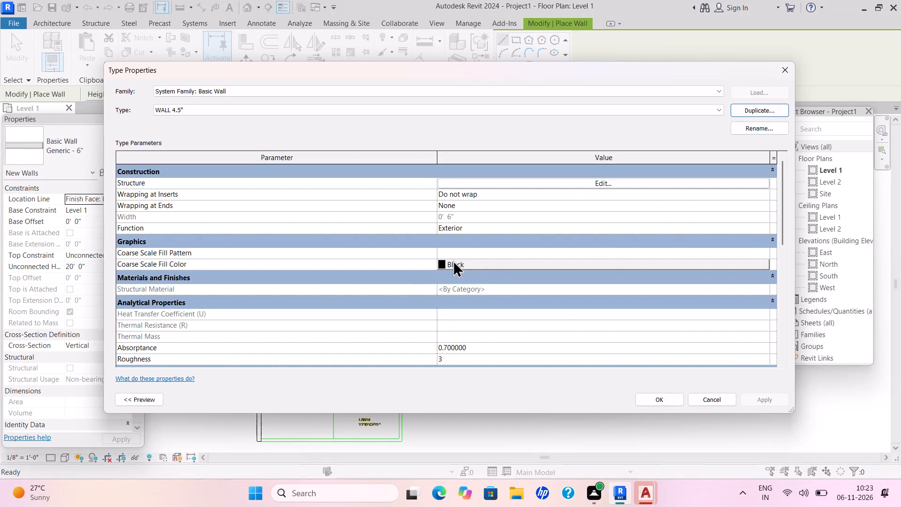
# Set the structure layer thickness of the WALL 4.5" type to 4.5" and apply the type changes.
pyautogui.click(602, 183)
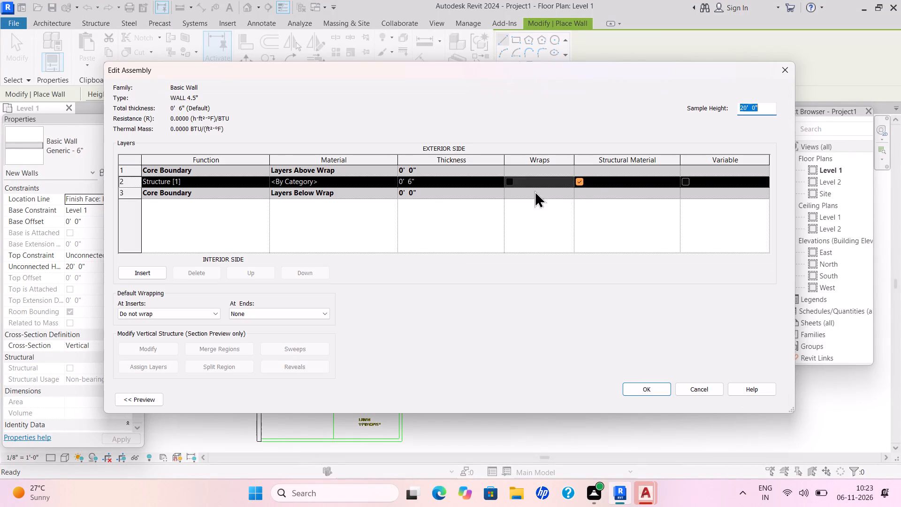
pyautogui.click(430, 181)
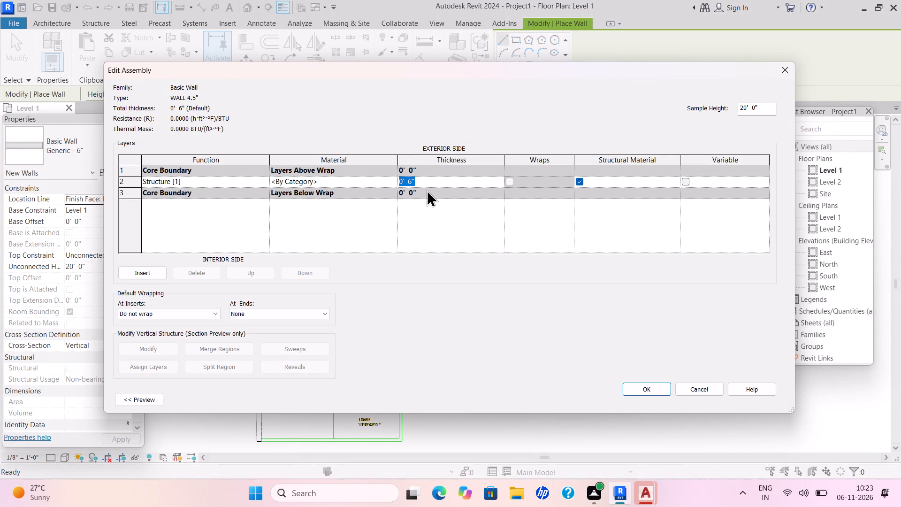
pyautogui.press('BackSpace')
pyautogui.write('4.5"')
pyautogui.press('Return')
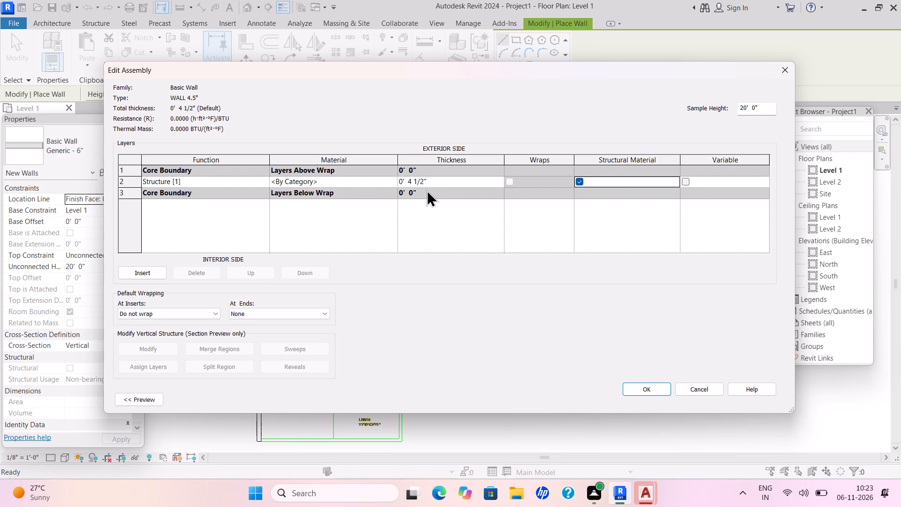
pyautogui.click(654, 387)
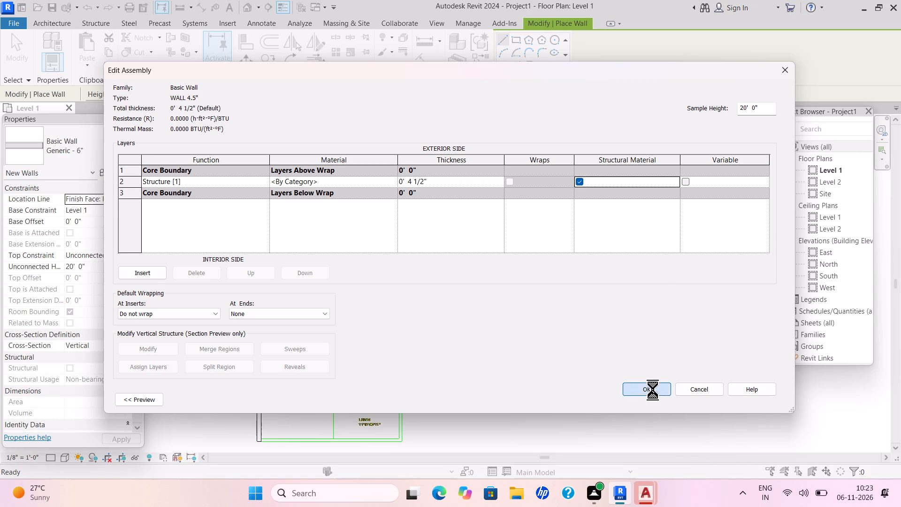
pyautogui.click(775, 397)
pyautogui.click(667, 399)
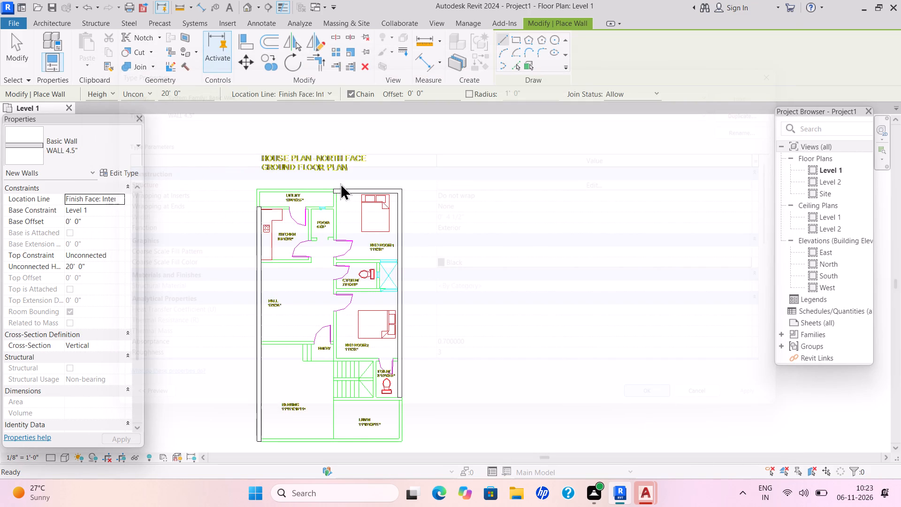
# Set the unconnected height to 10' and draw a flipped WALL 4.5" wall about 14' long along the utility's upper edge to the 9" wall.
pyautogui.scroll(-2, 336, 178)
pyautogui.moveTo(335, 175); pyautogui.dragTo(333, 161, button='middle')
pyautogui.scroll(2, 333, 161)
pyautogui.scroll(-2, 333, 161)
pyautogui.scroll(1, 333, 161)
pyautogui.scroll(-1, 333, 161)
pyautogui.scroll(3, 333, 161)
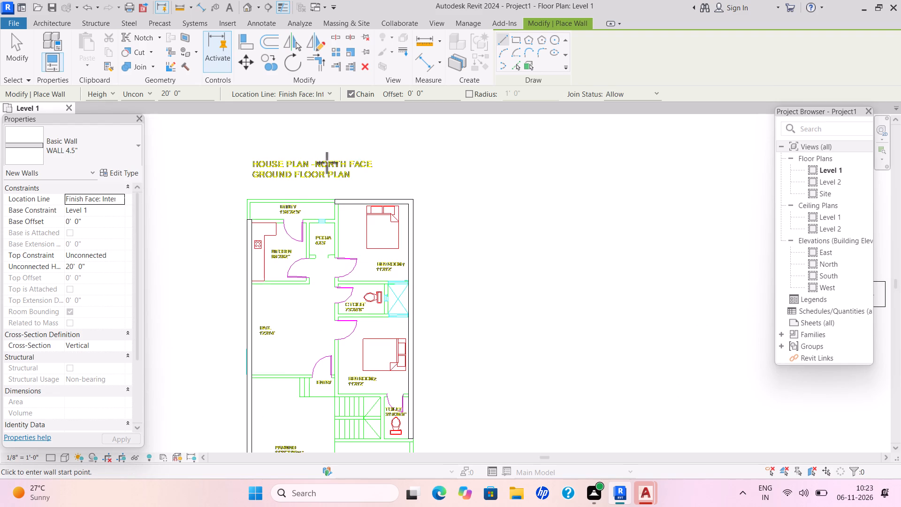
pyautogui.click(104, 269)
pyautogui.press('BackSpace')
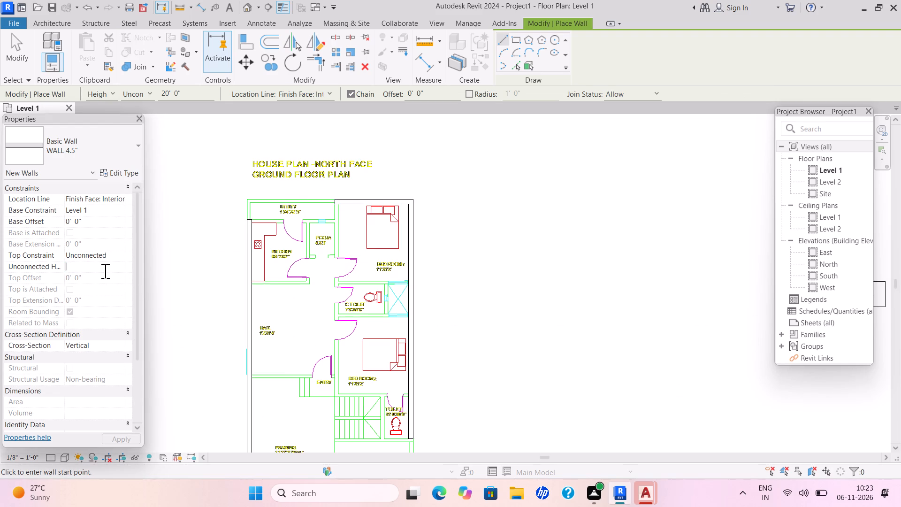
pyautogui.write("10'")
pyautogui.press('Return')
pyautogui.click(247, 195)
pyautogui.press('space')
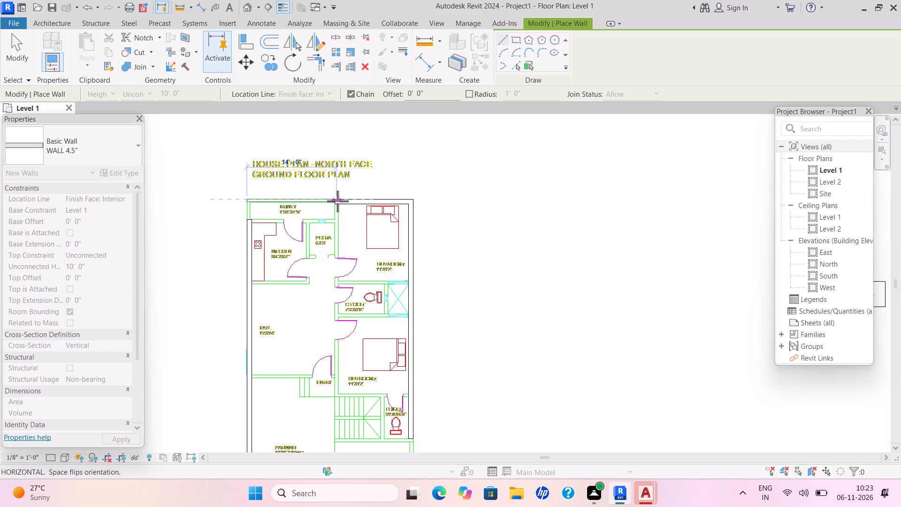
pyautogui.click(337, 201)
pyautogui.press('Escape')
pyautogui.press('Escape')
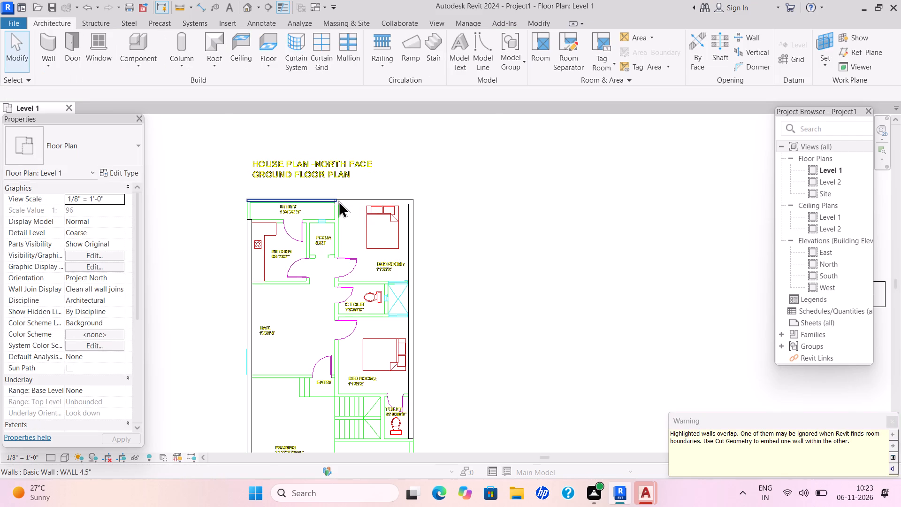
pyautogui.press('Escape')
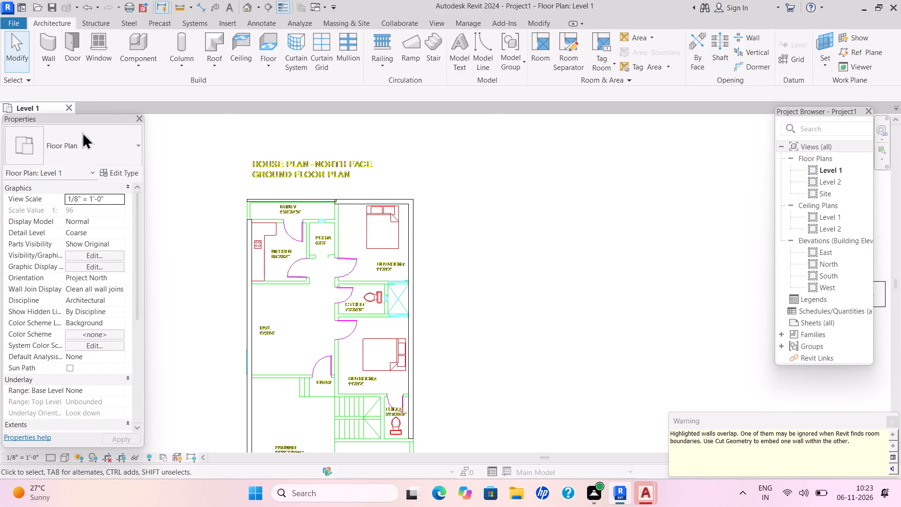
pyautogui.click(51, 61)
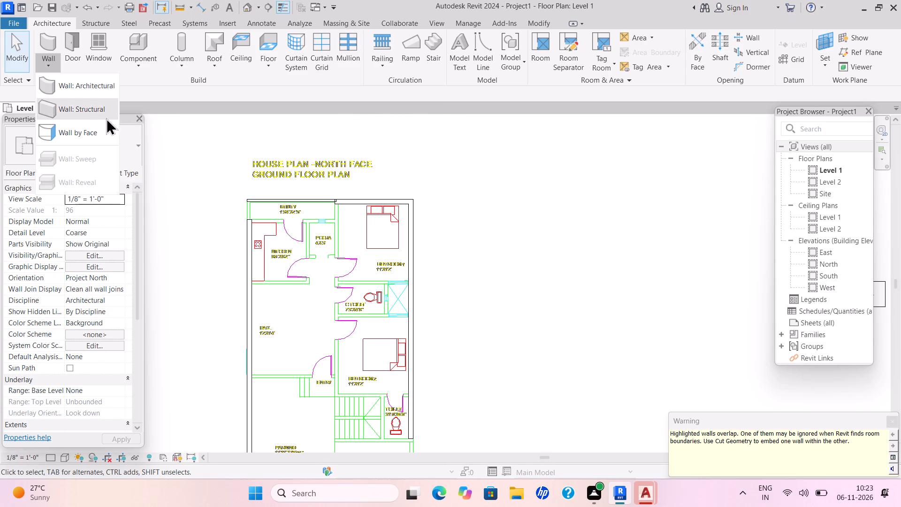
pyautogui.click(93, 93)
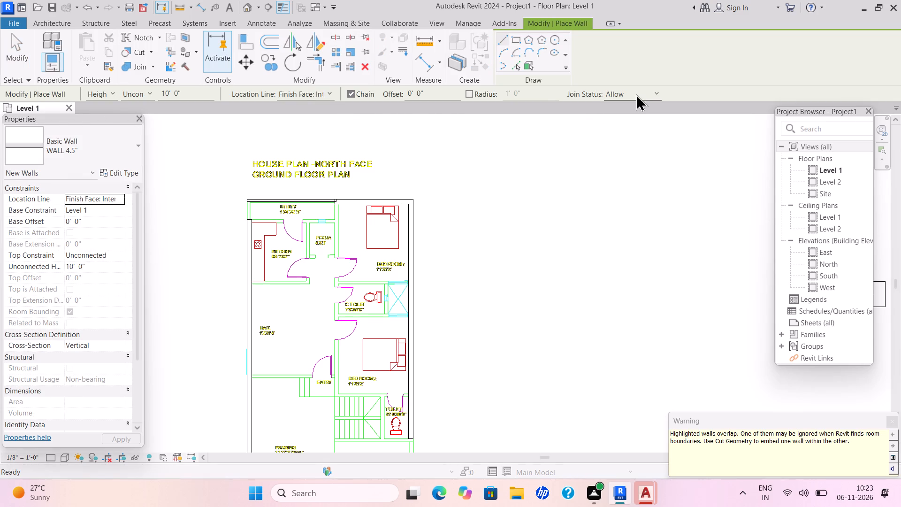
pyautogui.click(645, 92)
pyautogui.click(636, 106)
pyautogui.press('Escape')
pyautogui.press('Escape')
# Delete the 4.5" wall along the utility's upper edge.
pyautogui.click(332, 201)
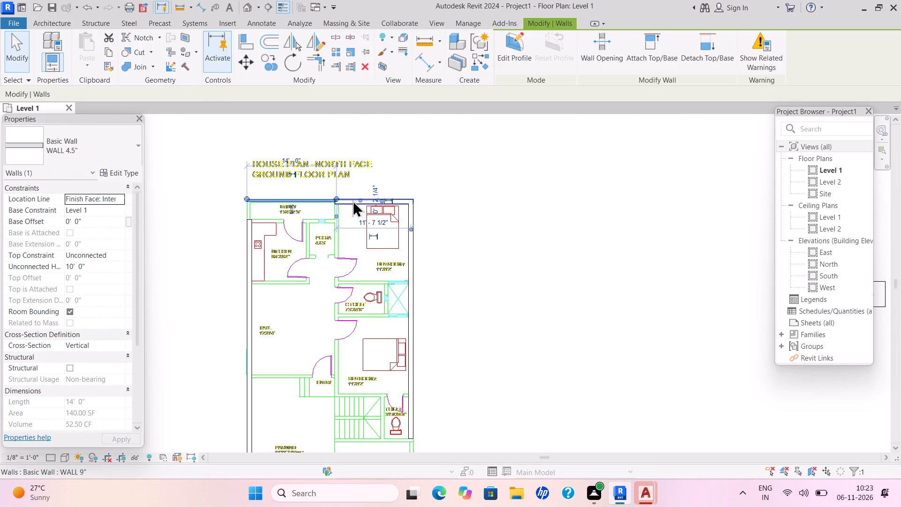
pyautogui.press('Escape')
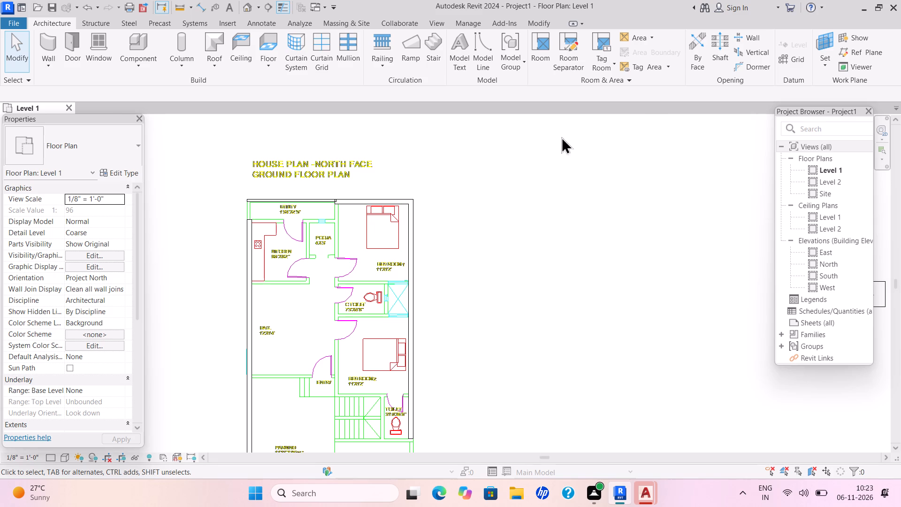
pyautogui.click(324, 199)
pyautogui.press('Delete')
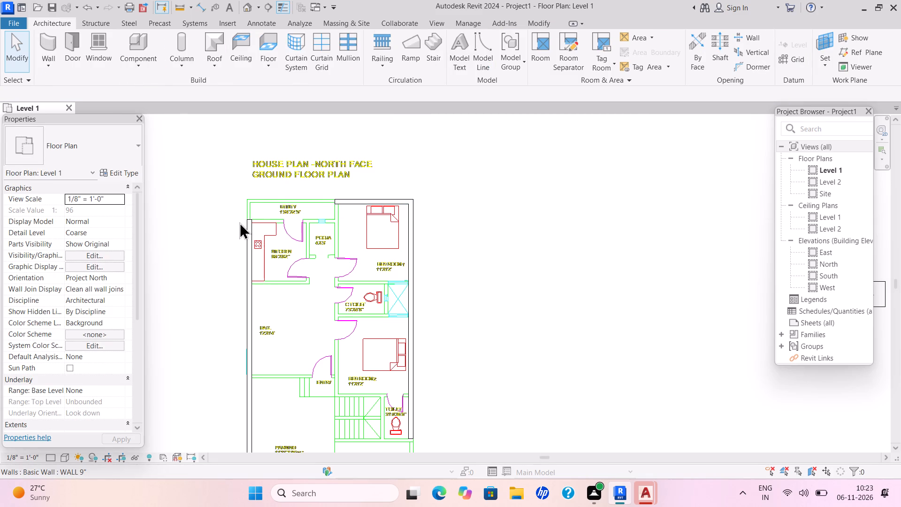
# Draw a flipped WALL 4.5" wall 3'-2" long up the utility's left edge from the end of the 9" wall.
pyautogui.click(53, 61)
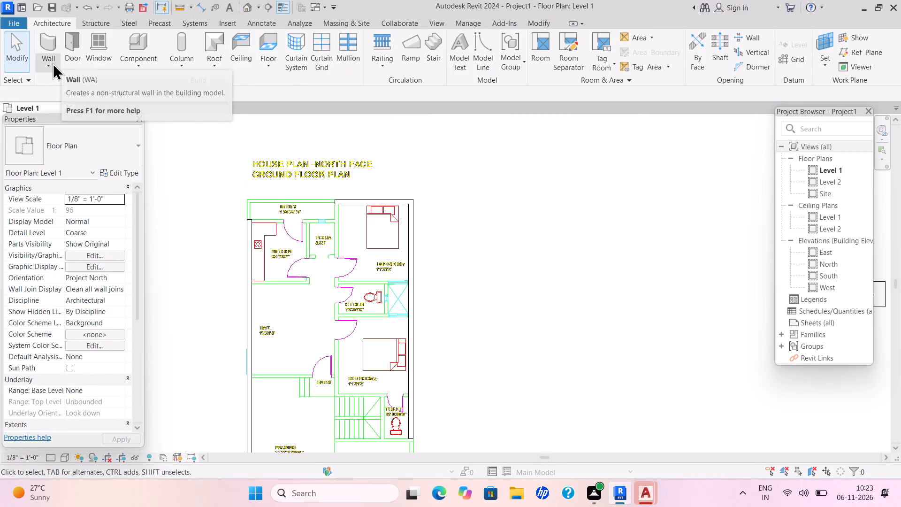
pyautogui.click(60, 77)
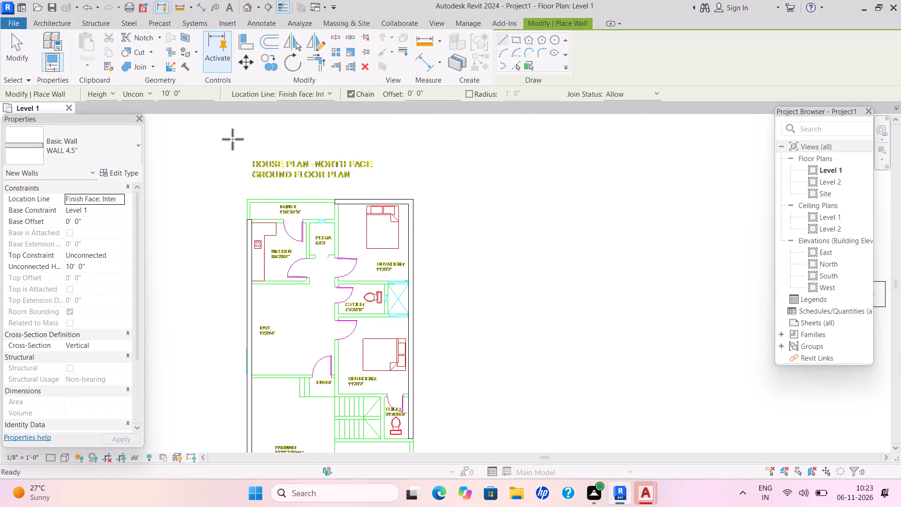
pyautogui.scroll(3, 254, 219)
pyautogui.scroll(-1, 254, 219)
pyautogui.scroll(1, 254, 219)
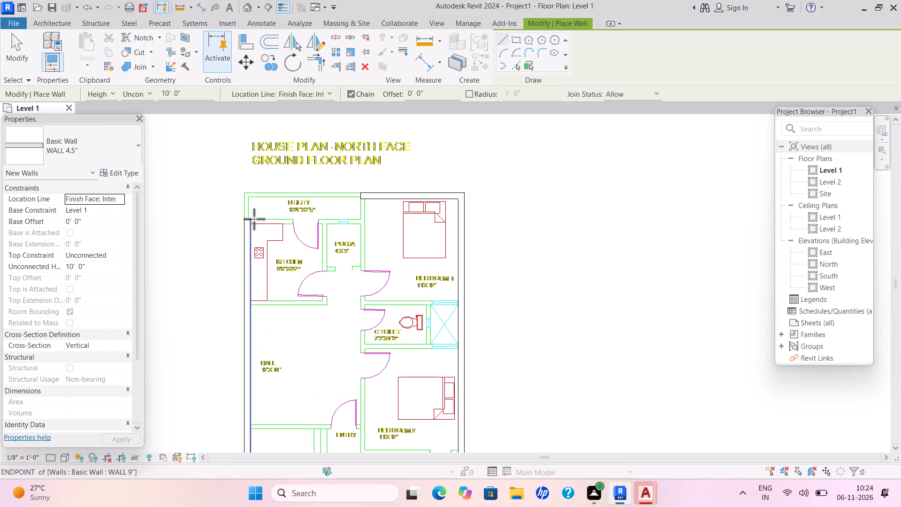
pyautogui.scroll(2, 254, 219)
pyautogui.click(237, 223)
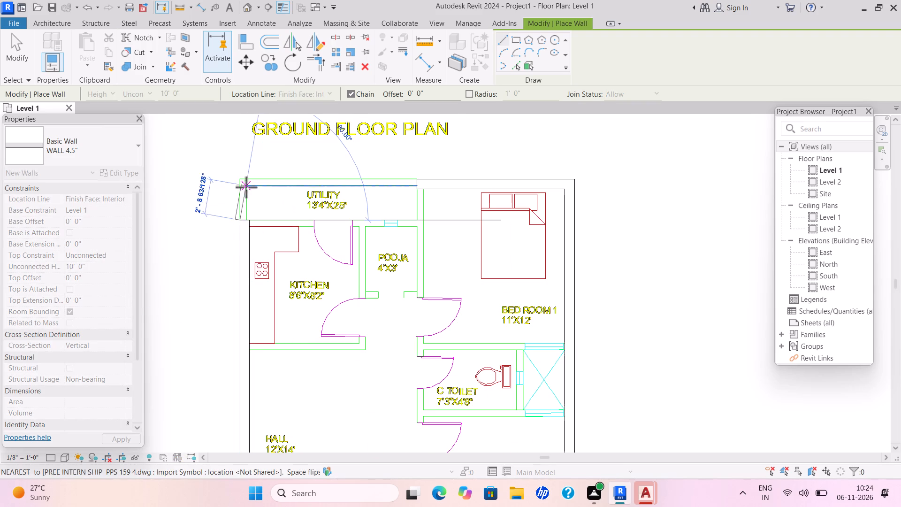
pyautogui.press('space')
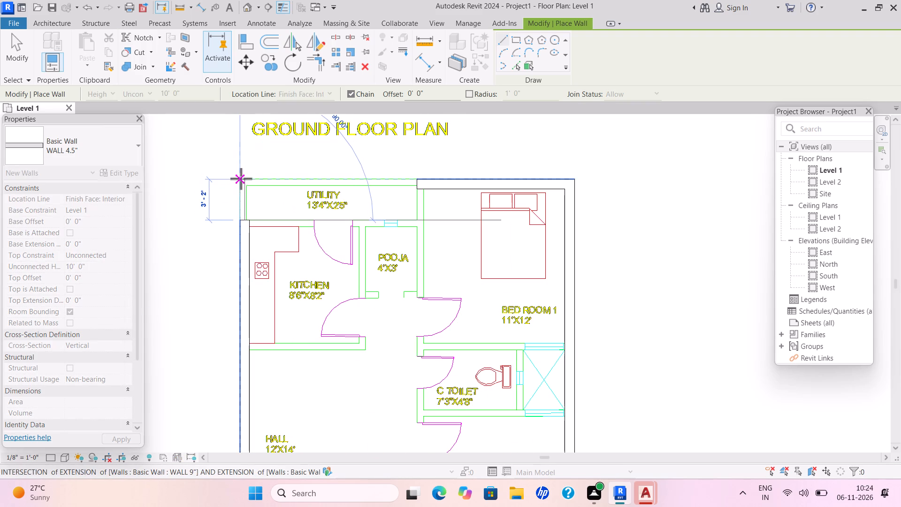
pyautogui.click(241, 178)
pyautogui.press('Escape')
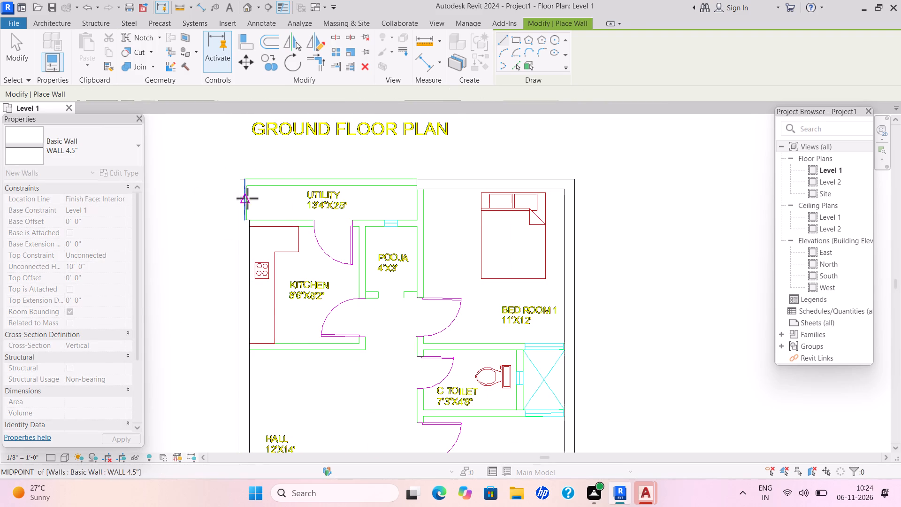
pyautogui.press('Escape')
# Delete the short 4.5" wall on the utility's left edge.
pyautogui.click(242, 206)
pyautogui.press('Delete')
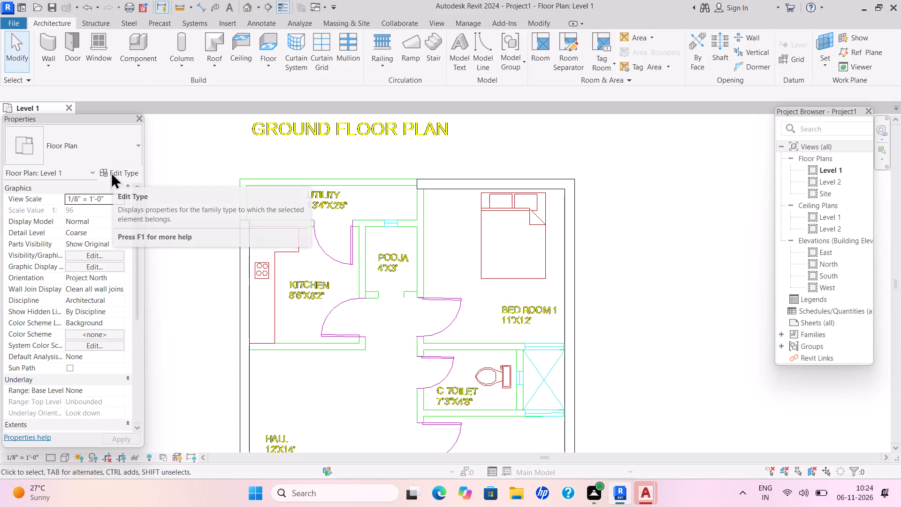
# Start an architectural wall and duplicate the Generic - 12" wall type under the name WALL 6".
pyautogui.click(58, 70)
pyautogui.click(61, 86)
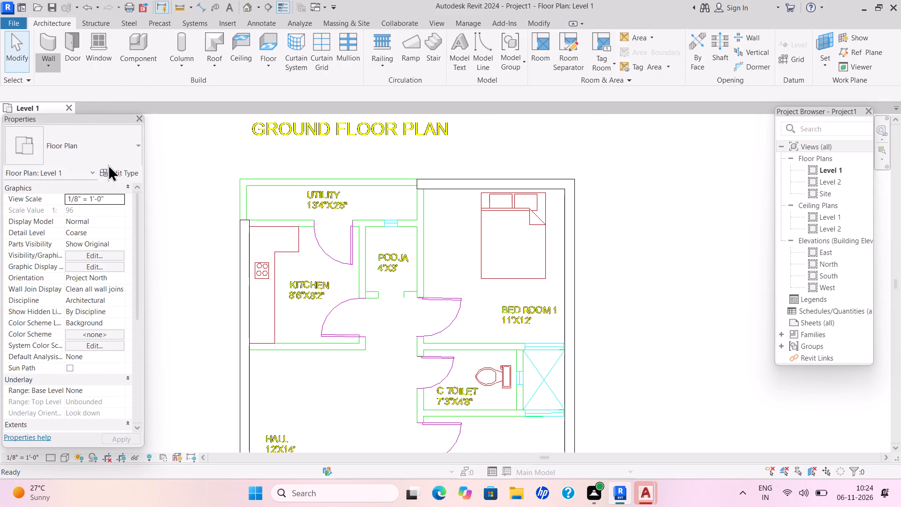
pyautogui.click(110, 170)
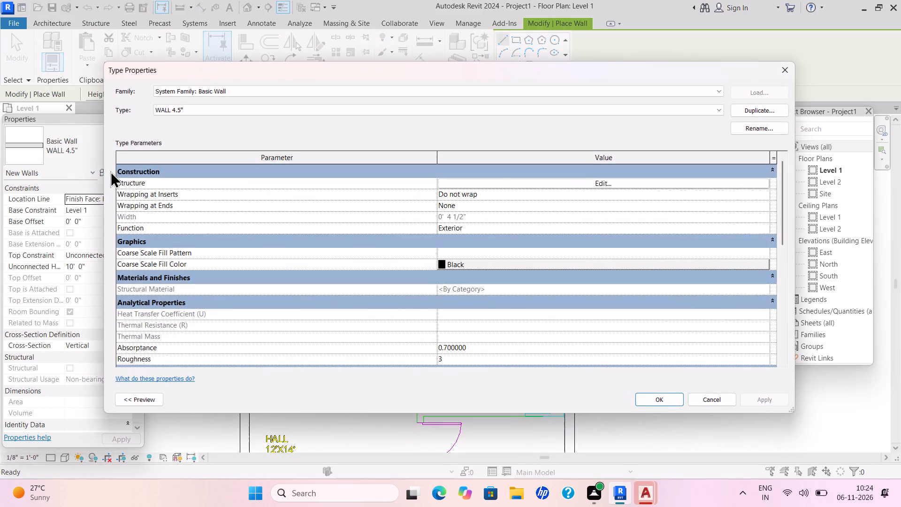
pyautogui.click(787, 66)
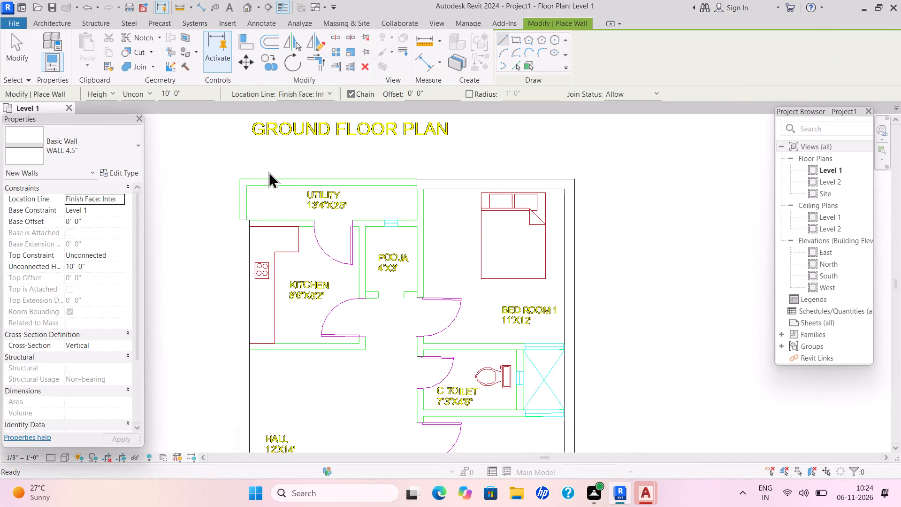
pyautogui.click(132, 143)
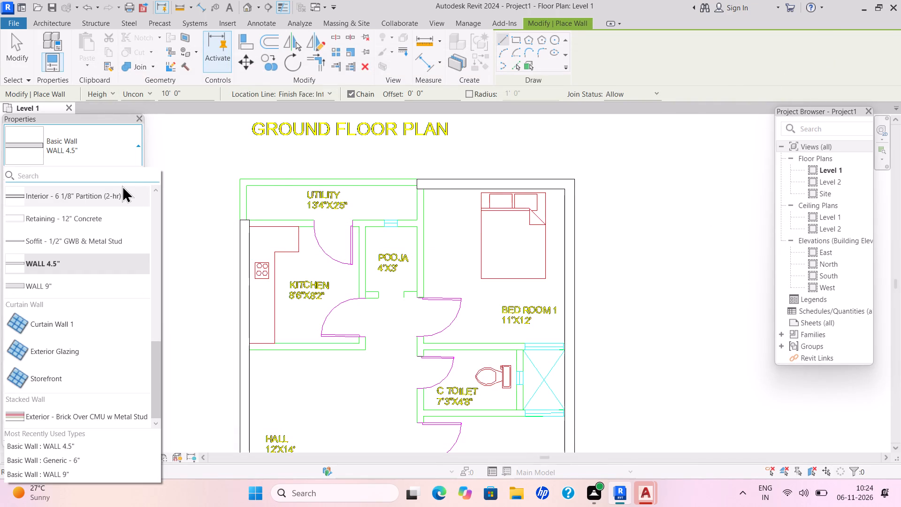
pyautogui.scroll(1, 101, 226)
pyautogui.scroll(-1, 101, 226)
pyautogui.scroll(1, 101, 226)
pyautogui.scroll(-1, 101, 226)
pyautogui.scroll(3, 101, 226)
pyautogui.scroll(-1, 101, 226)
pyautogui.click(86, 198)
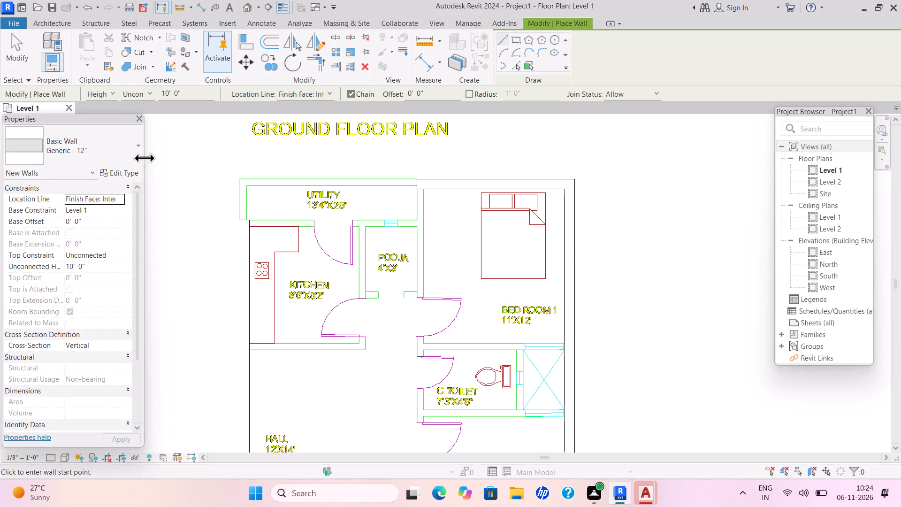
pyautogui.click(115, 169)
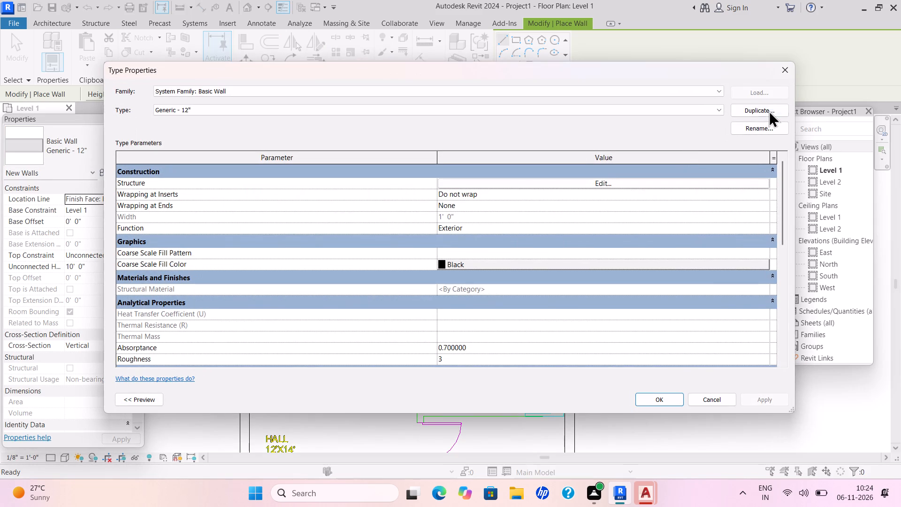
pyautogui.click(769, 110)
pyautogui.press('BackSpace')
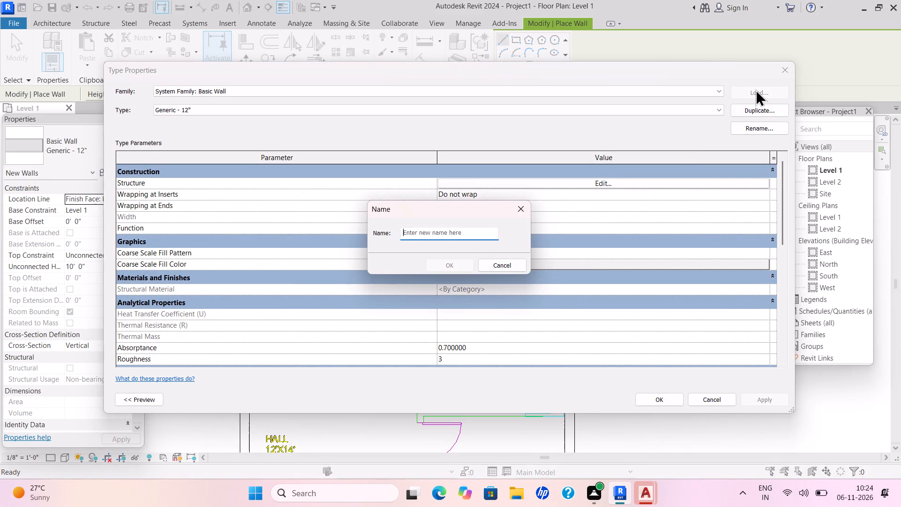
pyautogui.write('WALL 6"')
pyautogui.press('Return')
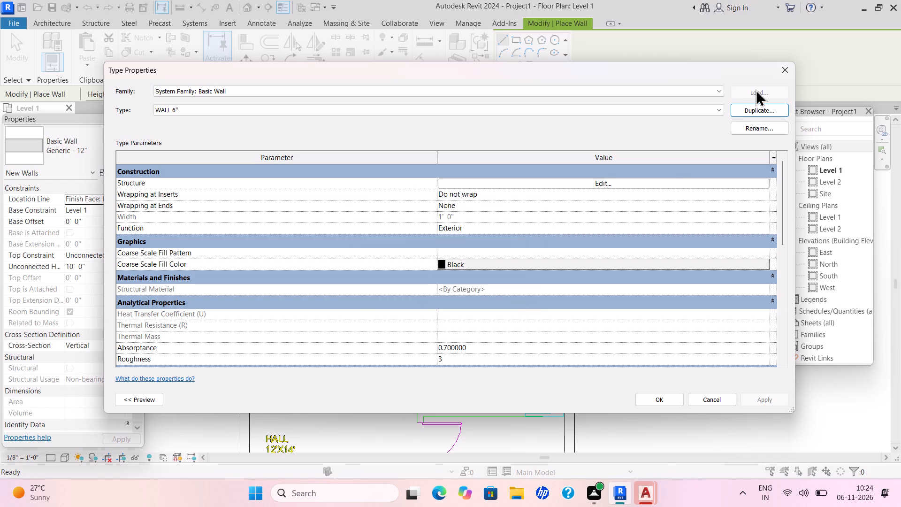
# Set the structure layer thickness of the WALL 6" type to 6" and apply the type changes.
pyautogui.click(599, 182)
pyautogui.moveTo(457, 177); pyautogui.dragTo(455, 182)
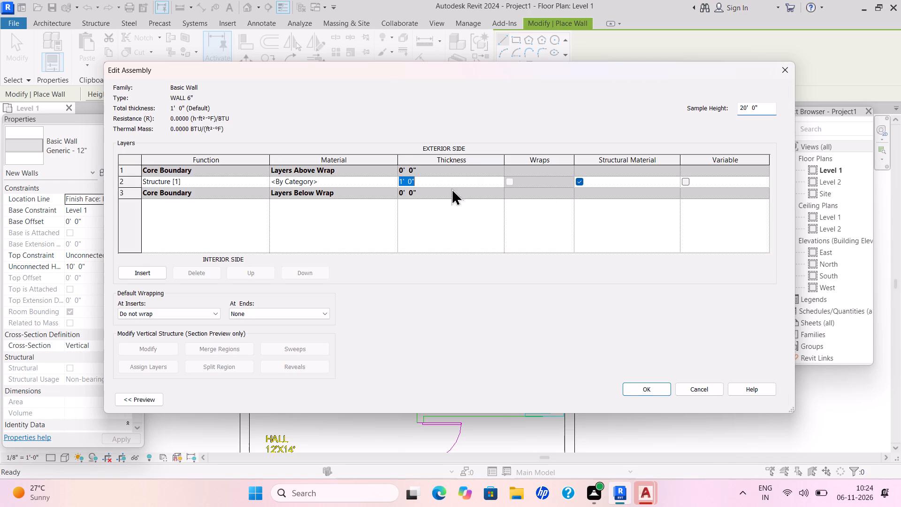
pyautogui.press('BackSpace')
pyautogui.write('6"')
pyautogui.press('Return')
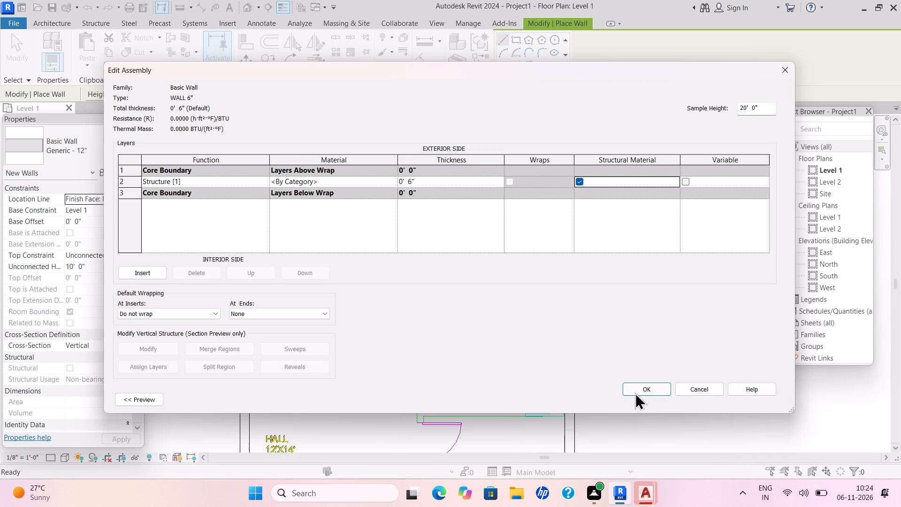
pyautogui.click(638, 388)
pyautogui.click(762, 397)
pyautogui.click(670, 395)
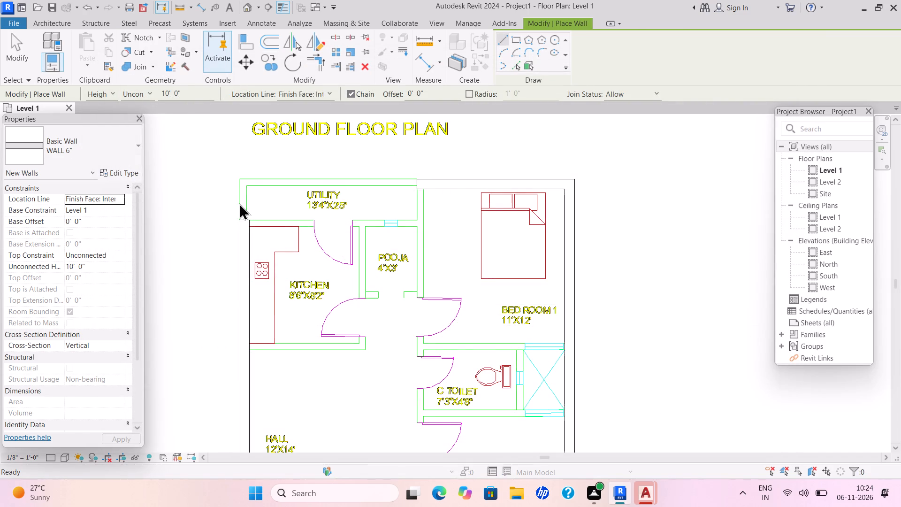
# Draw chained, flipped WALL 6" walls 3'-2" up the utility's left edge and across its upper edge to the Bedroom 1 wall.
pyautogui.scroll(-2, 239, 203)
pyautogui.scroll(2, 239, 203)
pyautogui.middleClick(239, 203)
pyautogui.scroll(-3, 239, 203)
pyautogui.scroll(1, 239, 203)
pyautogui.scroll(-1, 239, 203)
pyautogui.scroll(5, 239, 203)
pyautogui.scroll(-1, 253, 191)
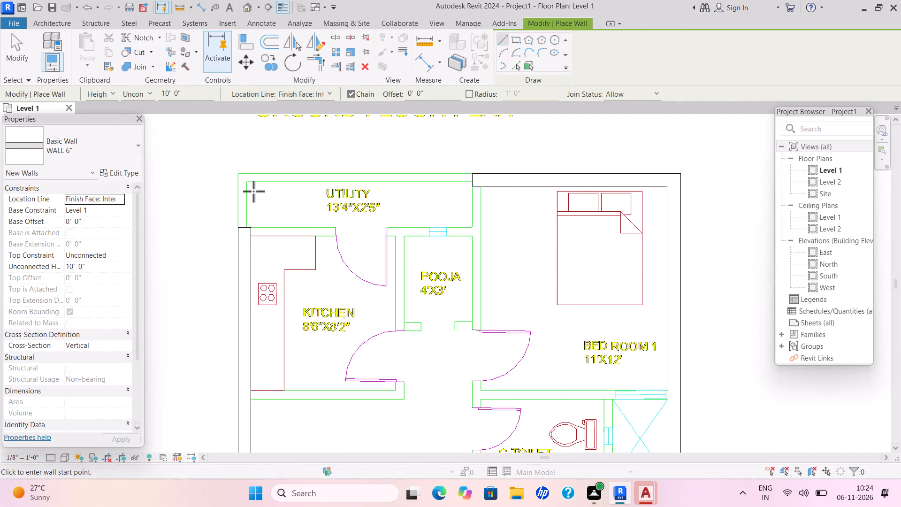
pyautogui.scroll(1, 253, 191)
pyautogui.scroll(-1, 253, 191)
pyautogui.scroll(1, 253, 191)
pyautogui.scroll(-2, 253, 191)
pyautogui.scroll(2, 253, 191)
pyautogui.scroll(-2, 253, 191)
pyautogui.moveTo(241, 216); pyautogui.dragTo(242, 211)
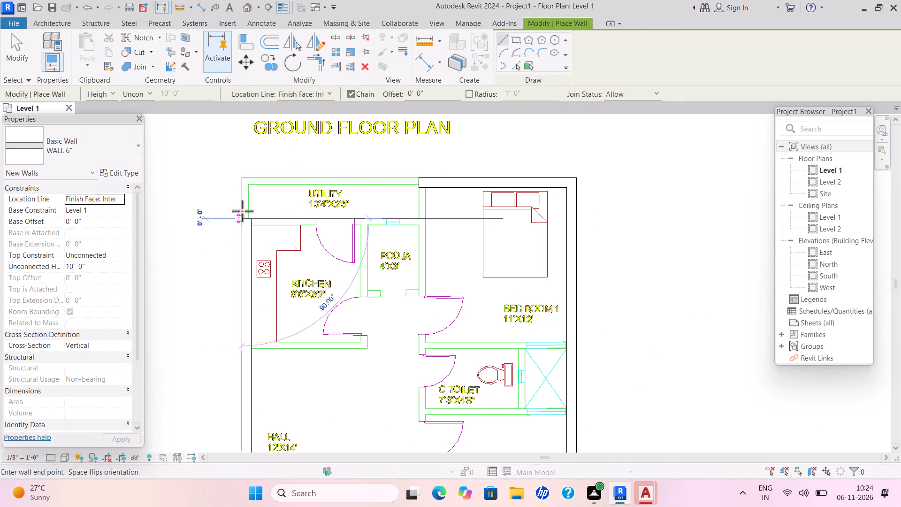
pyautogui.moveTo(242, 211); pyautogui.dragTo(242, 212)
pyautogui.press('space')
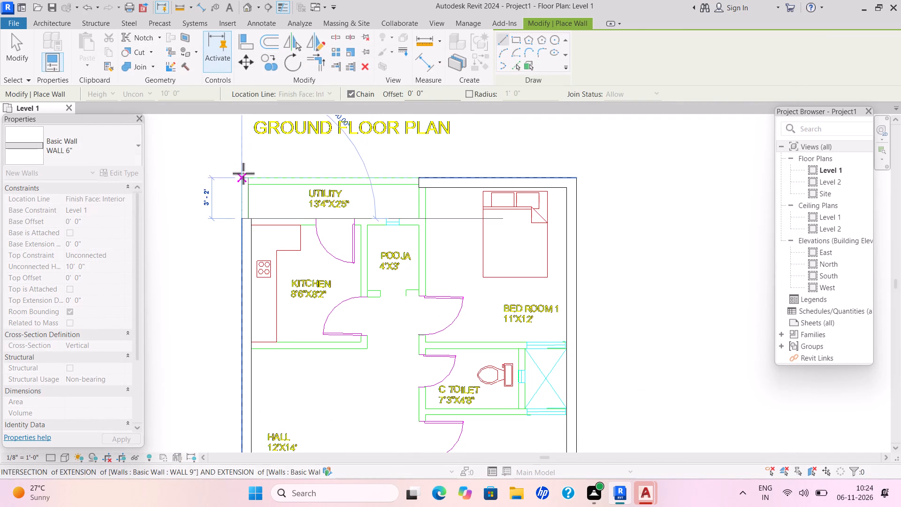
pyautogui.click(243, 173)
pyautogui.click(418, 176)
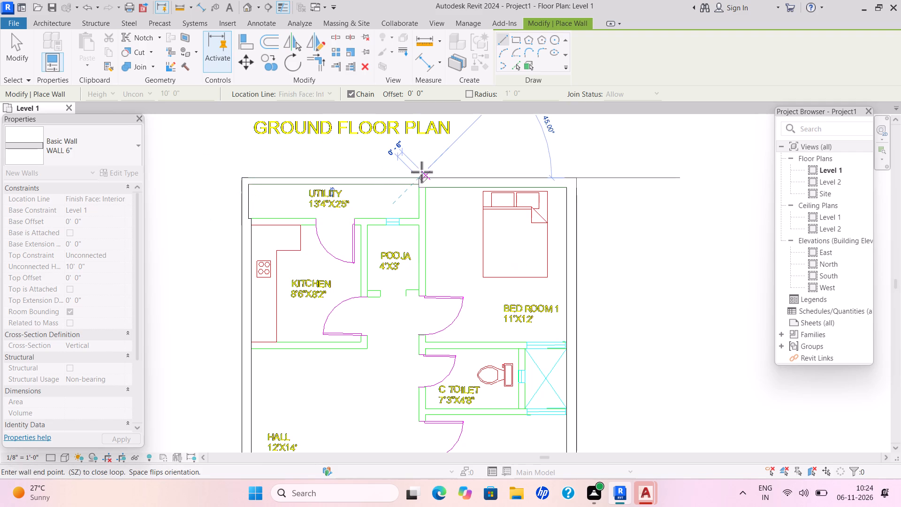
pyautogui.press('Escape')
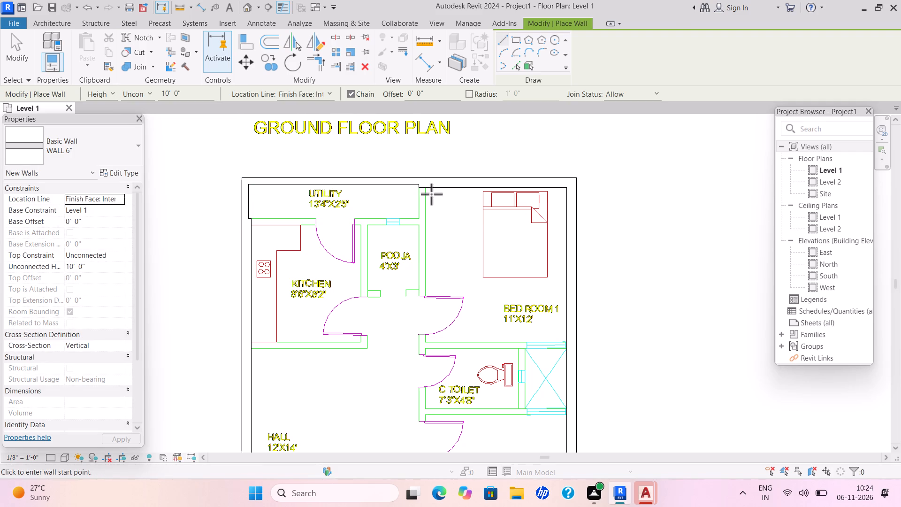
# Draw a flipped WALL 6" wall about 30' long down the bedrooms' left side, from Bedroom 1's upper-left corner to Bedroom 2's lower edge.
pyautogui.click(429, 190)
pyautogui.press('space')
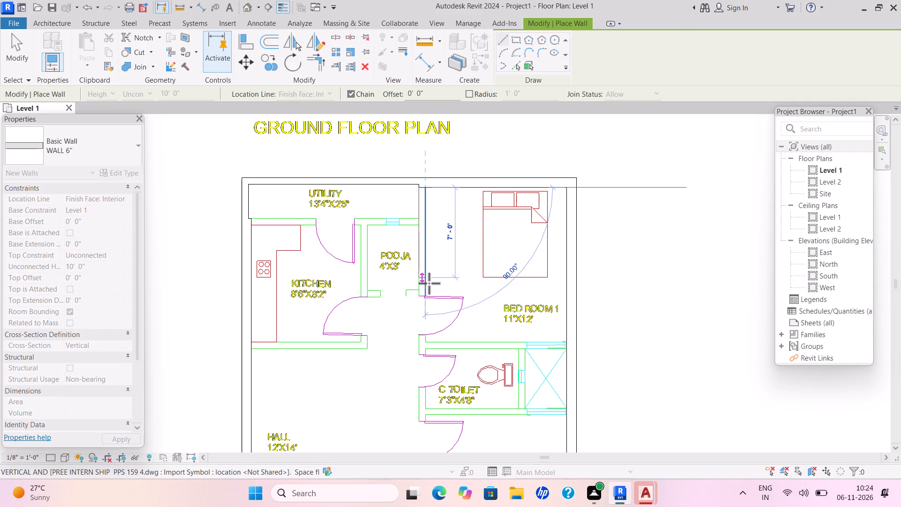
pyautogui.scroll(1, 421, 420)
pyautogui.scroll(-1, 421, 420)
pyautogui.scroll(1, 421, 420)
pyautogui.moveTo(421, 420); pyautogui.dragTo(404, 327, button='middle')
pyautogui.scroll(-1, 411, 369)
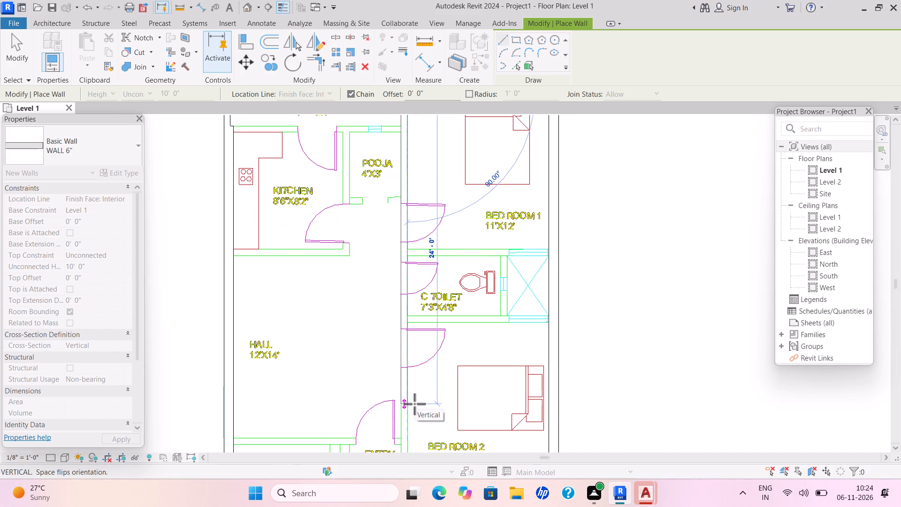
pyautogui.moveTo(423, 411); pyautogui.dragTo(400, 284, button='middle')
pyautogui.scroll(-1, 422, 408)
pyautogui.scroll(1, 421, 405)
pyautogui.scroll(-2, 420, 399)
pyautogui.scroll(3, 401, 293)
pyautogui.scroll(-1, 400, 284)
pyautogui.scroll(1, 400, 287)
pyautogui.scroll(-1, 400, 290)
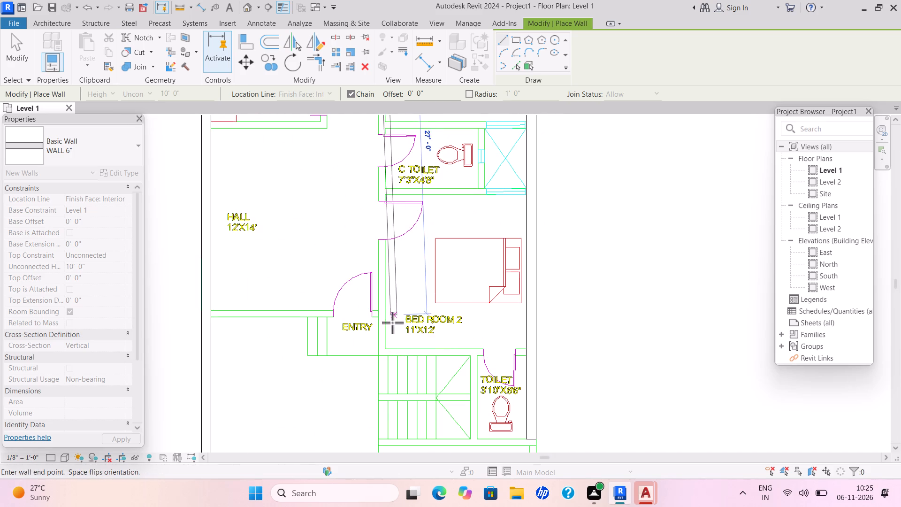
pyautogui.click(387, 355)
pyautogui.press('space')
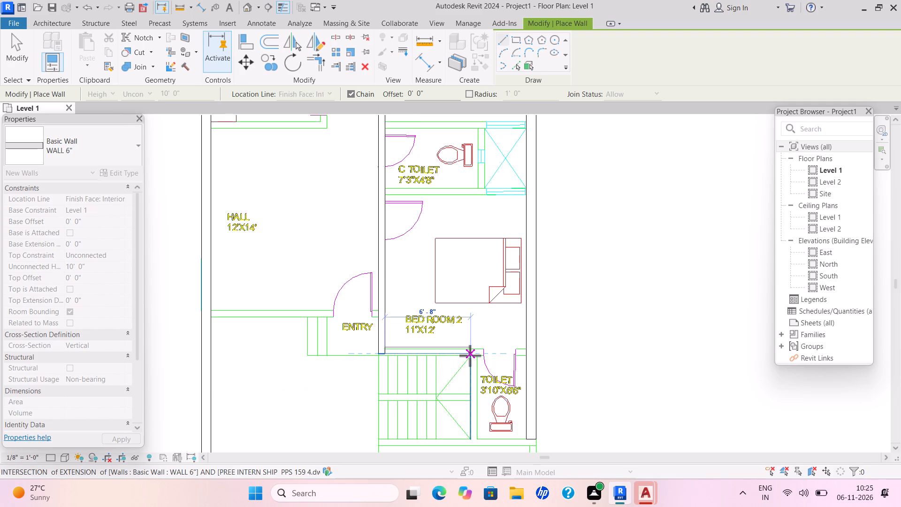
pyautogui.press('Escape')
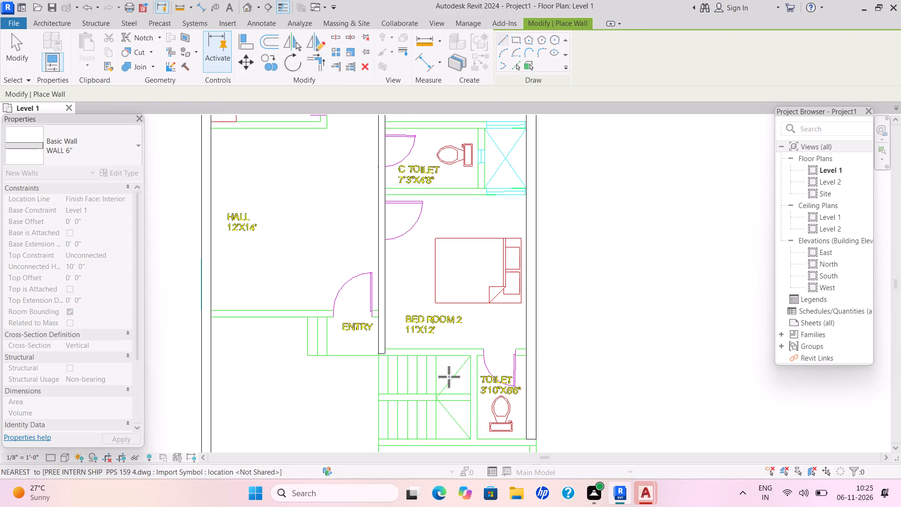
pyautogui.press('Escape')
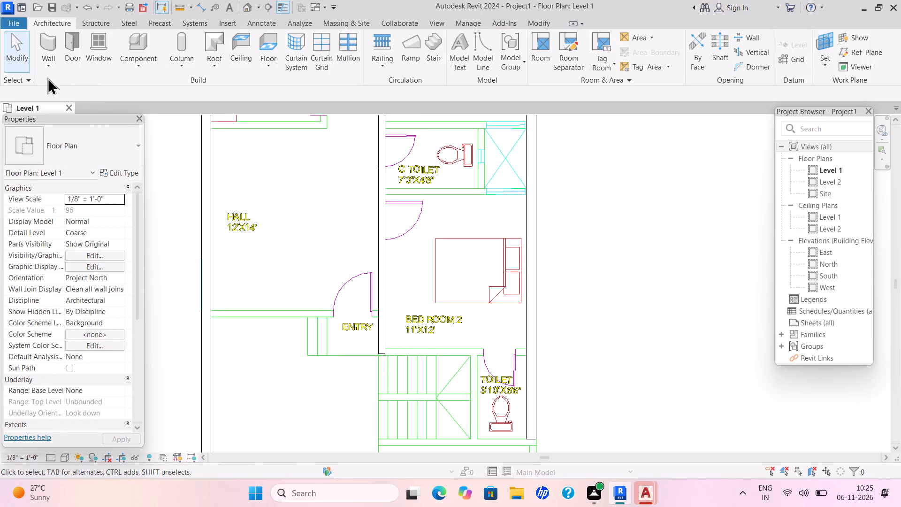
# Draw a flipped WALL 6" wall along Bedroom 2's lower edge, from the right outer wall to the bedrooms' left wall.
pyautogui.click(51, 61)
pyautogui.click(57, 81)
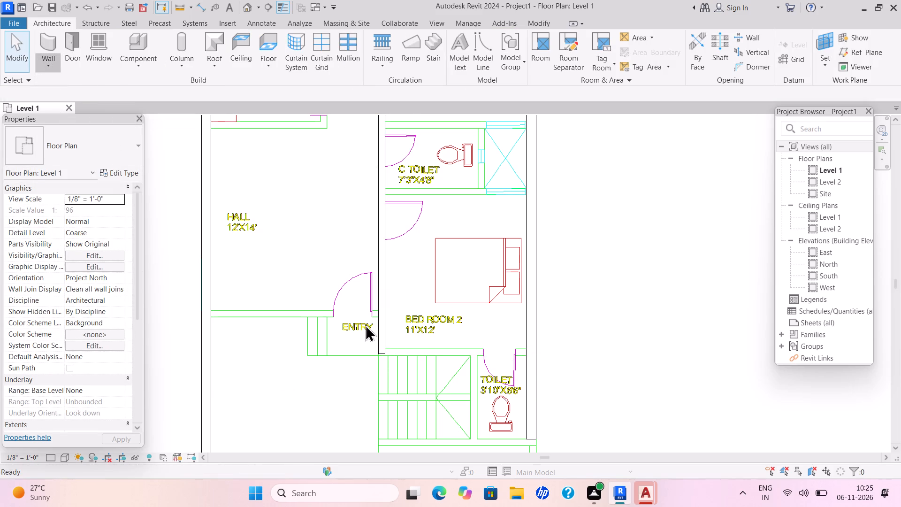
pyautogui.click(379, 356)
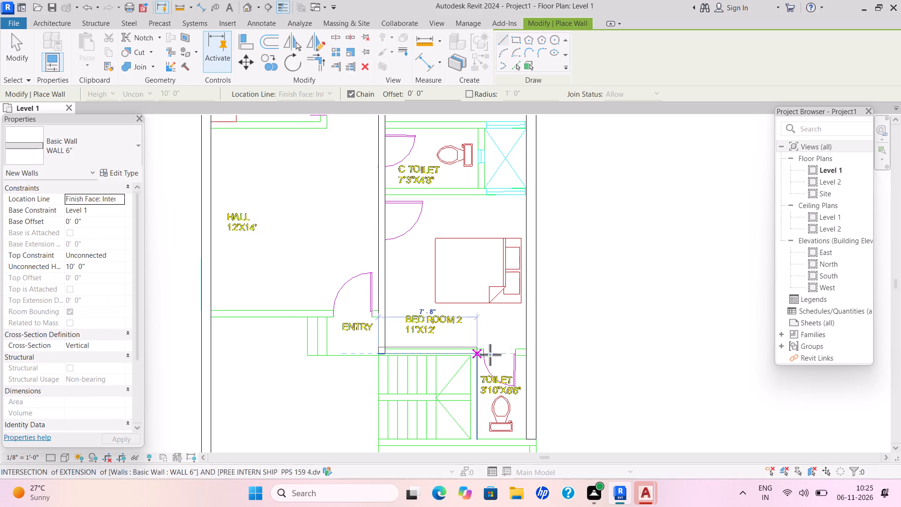
pyautogui.press('Escape')
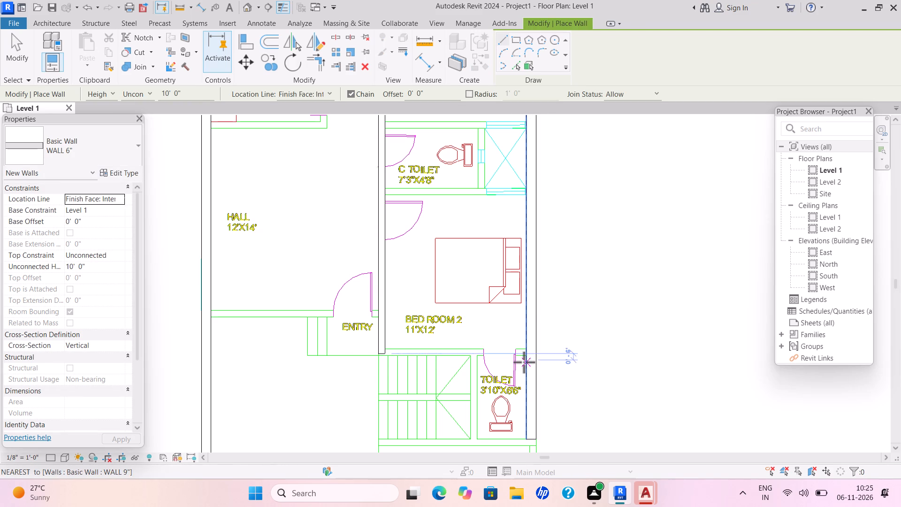
pyautogui.click(525, 359)
pyautogui.press('space')
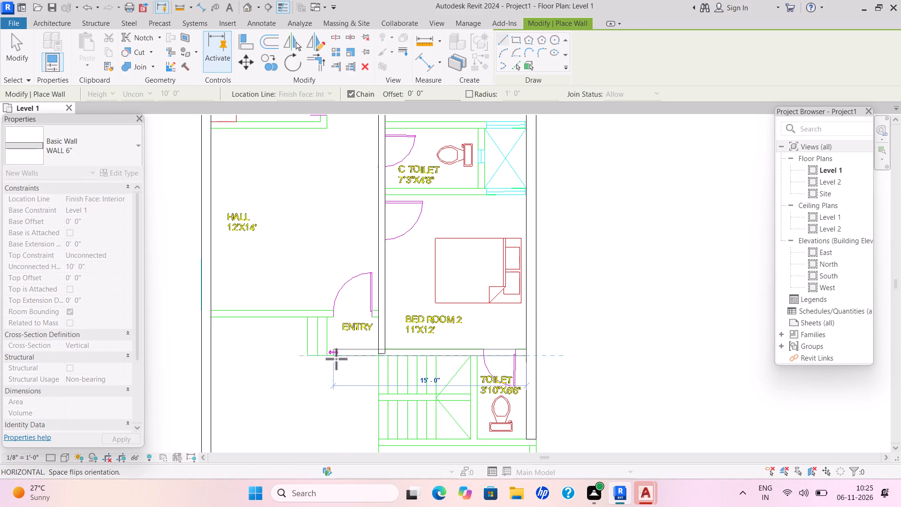
pyautogui.click(376, 355)
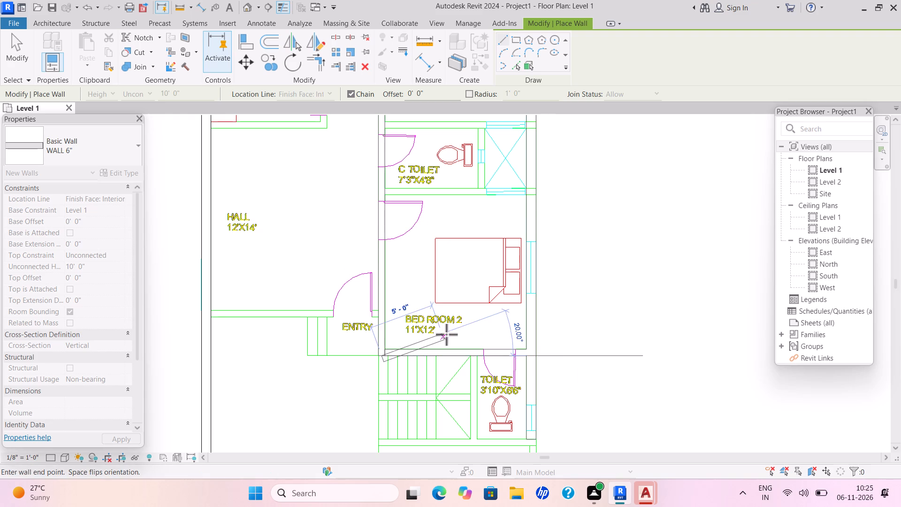
pyautogui.press('Escape')
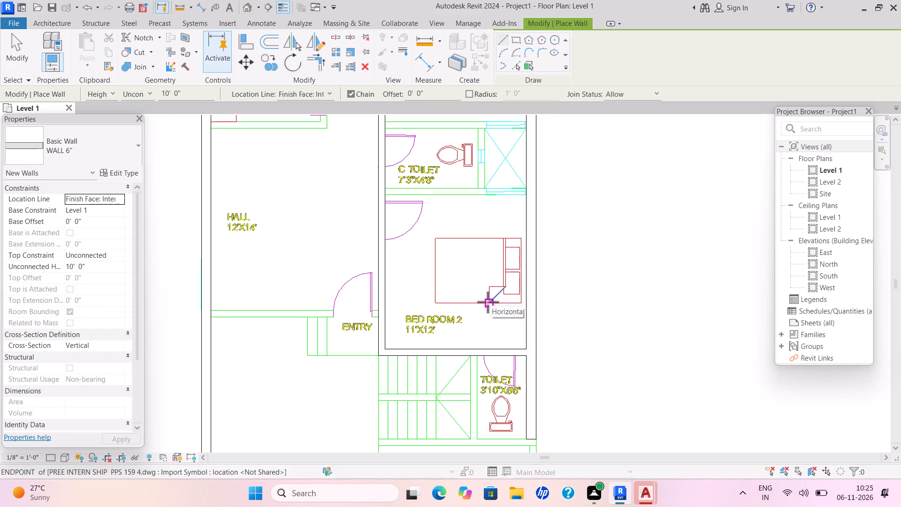
pyautogui.press('Escape')
# Draw chained, flipped WALL 6" walls 7'-11" down the lawn's right edge and 12'-3" across its lower edge to the parking boundary.
pyautogui.scroll(1, 481, 339)
pyautogui.scroll(-2, 484, 338)
pyautogui.moveTo(486, 323); pyautogui.dragTo(447, 200, button='middle')
pyautogui.scroll(2, 447, 200)
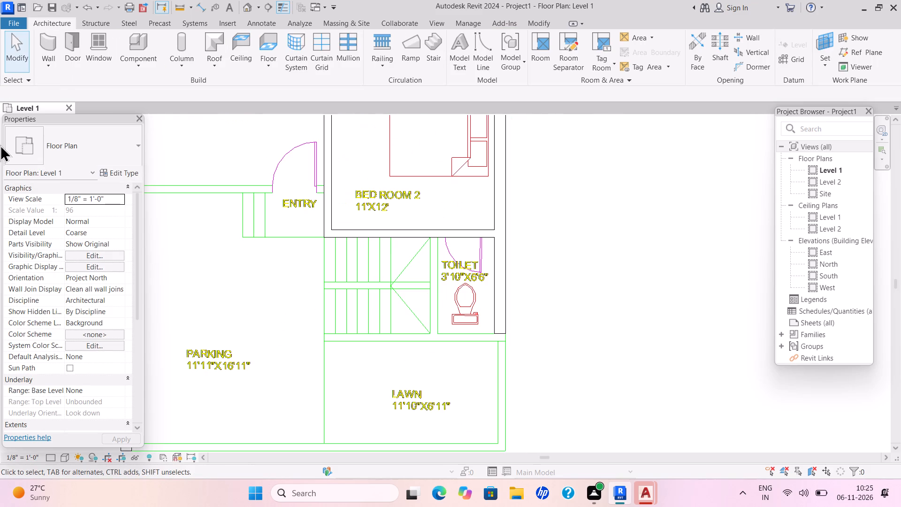
pyautogui.click(55, 70)
pyautogui.click(59, 84)
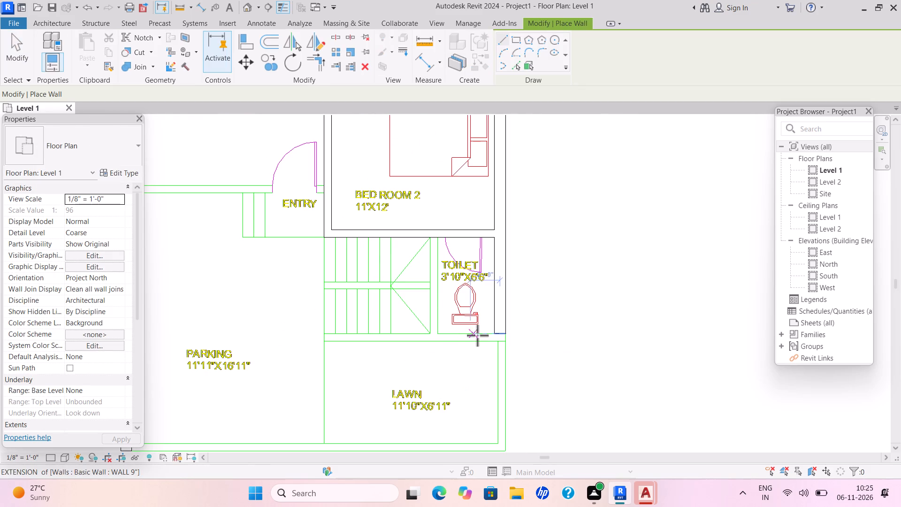
pyautogui.moveTo(506, 333); pyautogui.dragTo(507, 340)
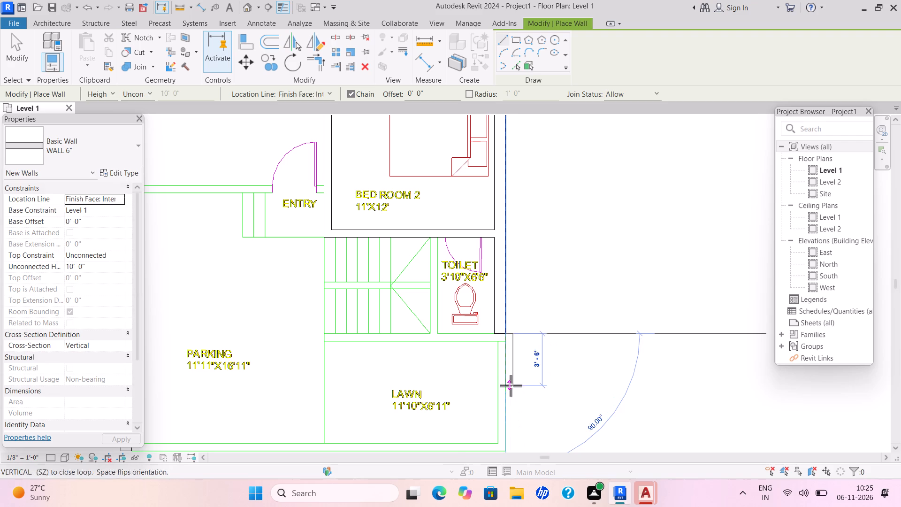
pyautogui.press('space')
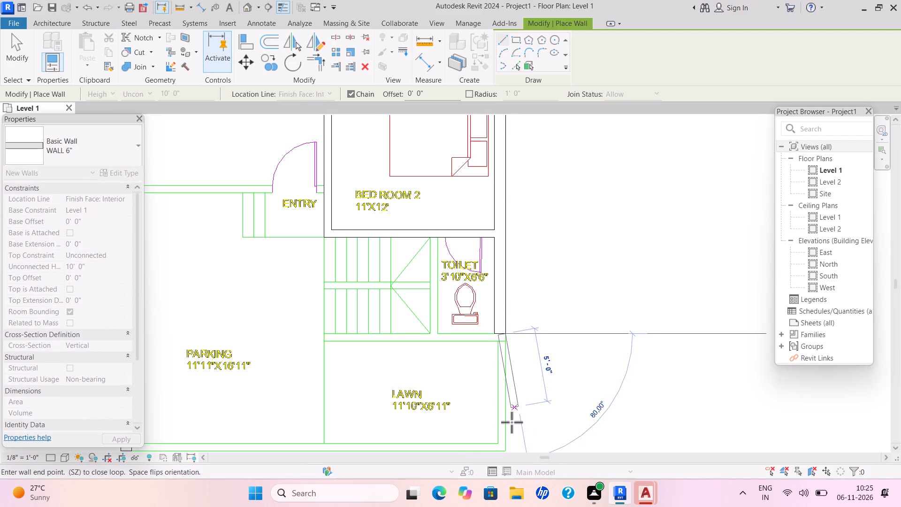
pyautogui.scroll(-1, 509, 441)
pyautogui.scroll(1, 510, 441)
pyautogui.scroll(-2, 510, 441)
pyautogui.scroll(1, 510, 441)
pyautogui.scroll(-1, 510, 441)
pyautogui.moveTo(510, 441); pyautogui.dragTo(498, 346, button='middle')
pyautogui.scroll(1, 498, 346)
pyautogui.scroll(-1, 498, 346)
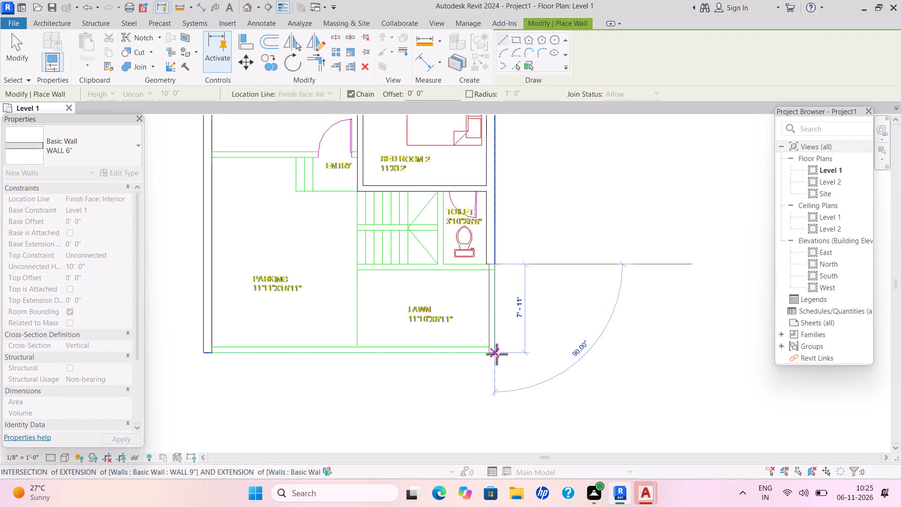
pyautogui.click(496, 354)
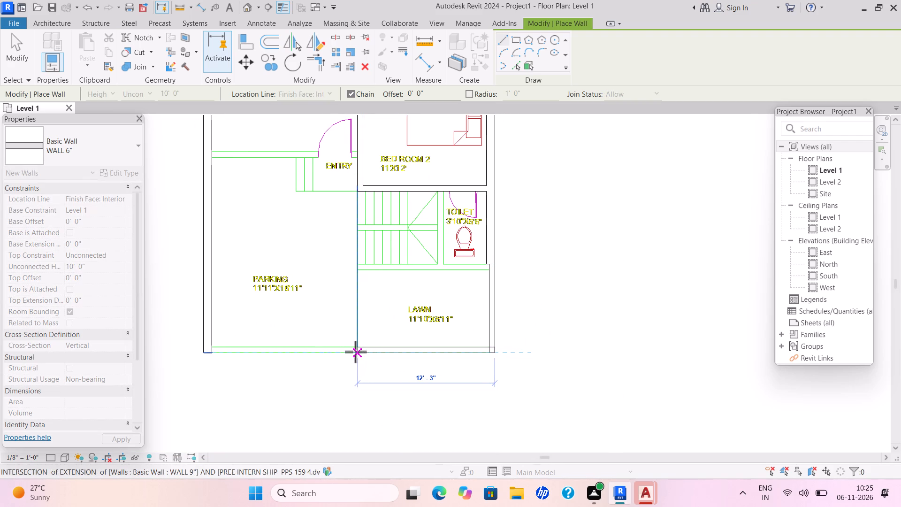
pyautogui.click(355, 352)
pyautogui.press('Escape')
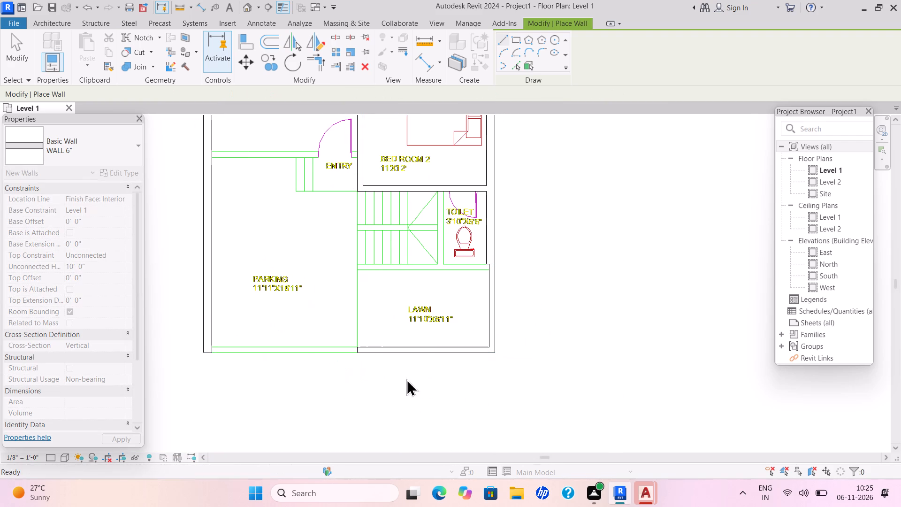
# Draw a flipped WALL 6" wall 11'-9" long across the lawn's upper edge, from the lawn's right wall to the parking boundary.
pyautogui.click(489, 271)
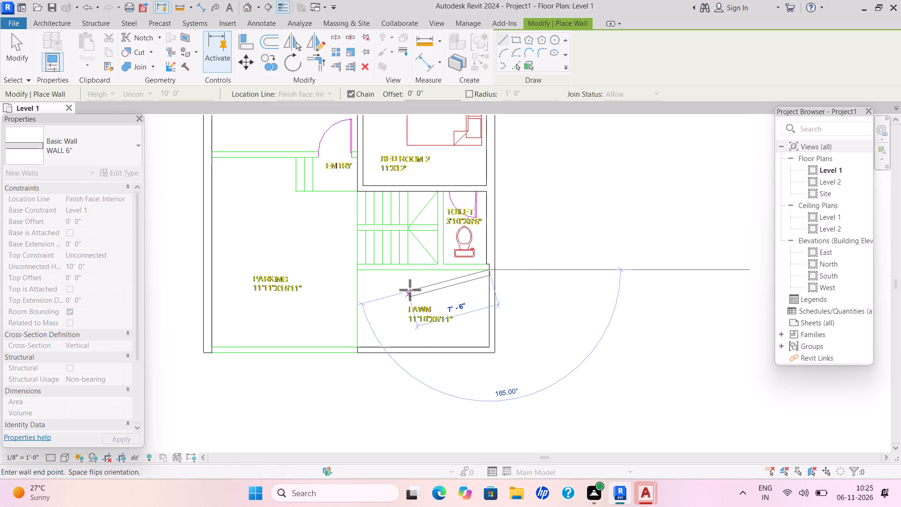
pyautogui.press('space')
pyautogui.click(359, 271)
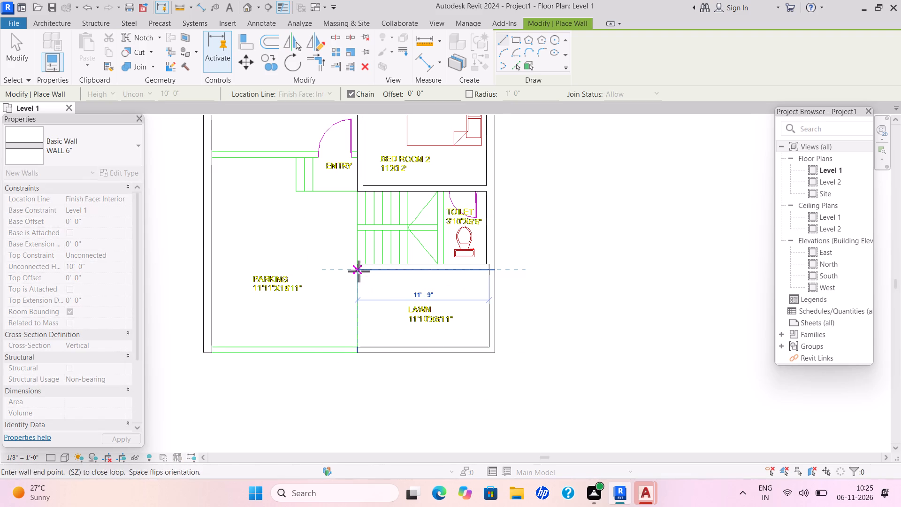
pyautogui.press('Escape')
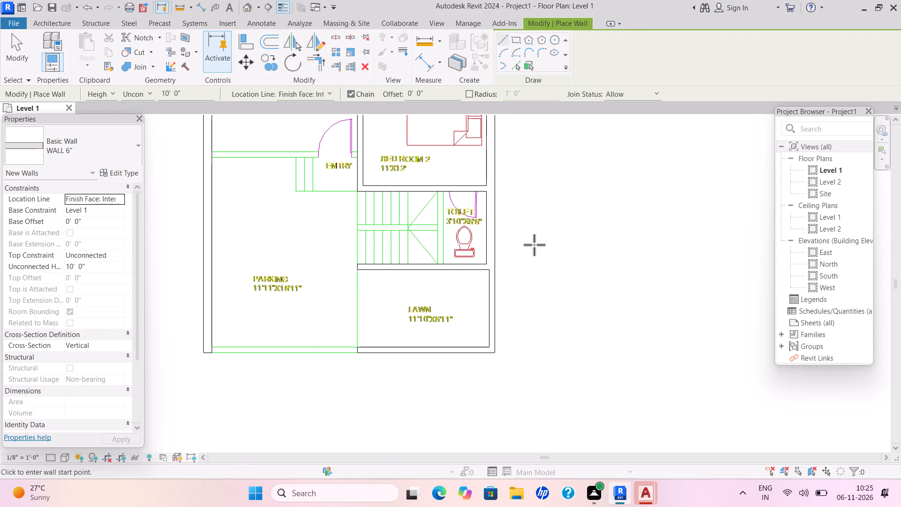
# Draw a flipped WALL 6" wall between the staircase and the toilet, from Bedroom 2's lower wall to the lawn's upper wall.
pyautogui.click(444, 195)
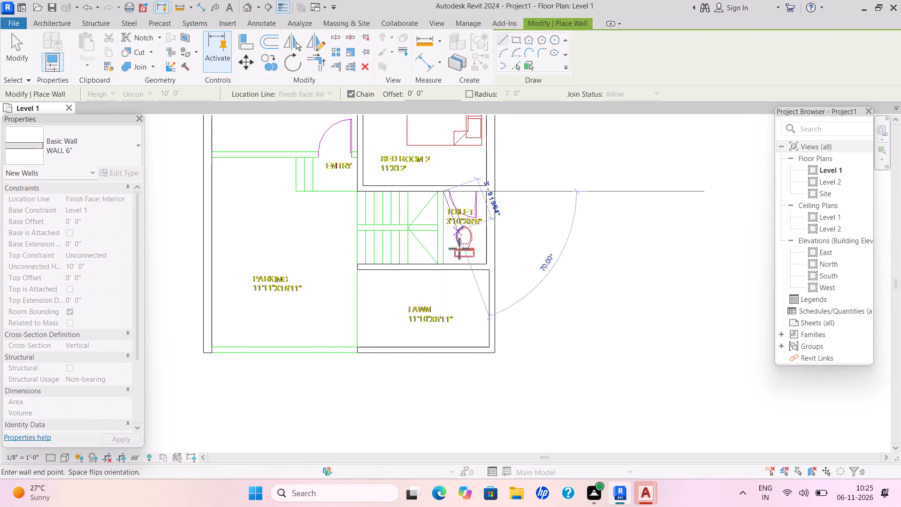
pyautogui.press('space')
pyautogui.click(441, 268)
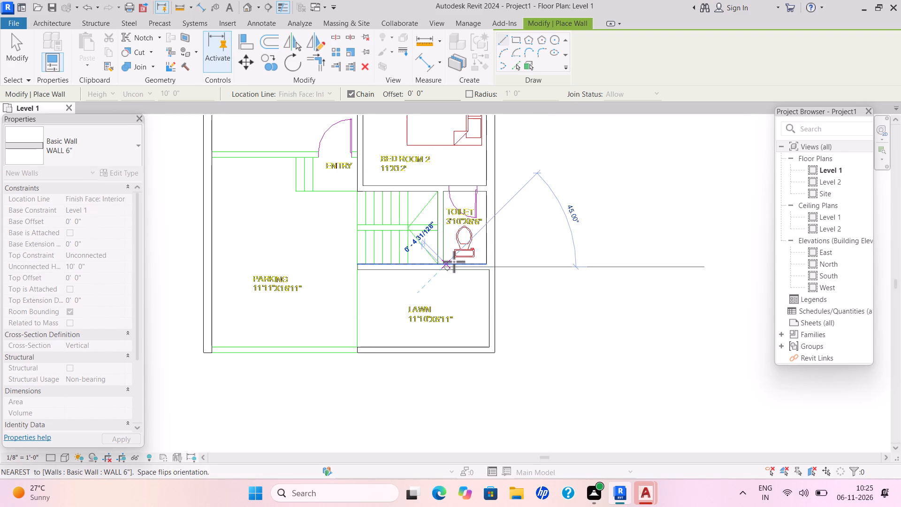
pyautogui.press('Escape')
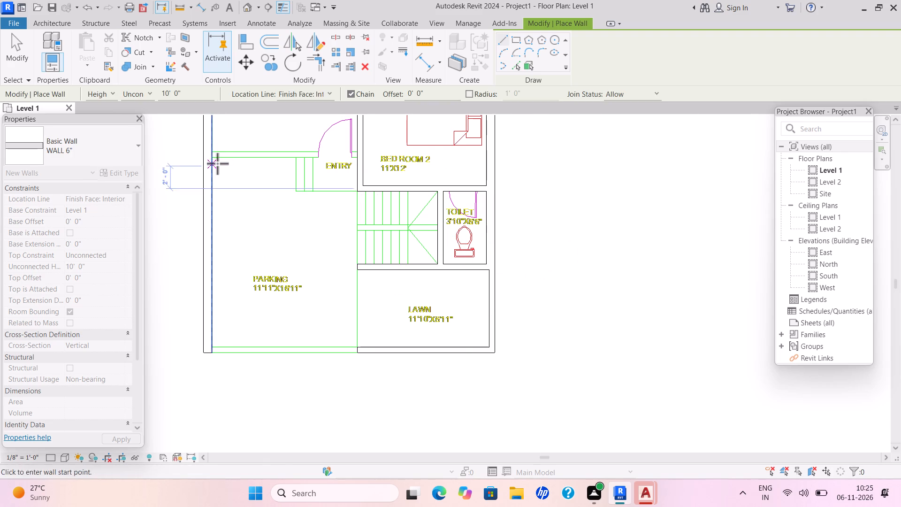
# Draw a WALL 6" wall across the hall's lower edge, from the left outer wall to the bedrooms' left wall.
pyautogui.click(216, 157)
pyautogui.click(359, 153)
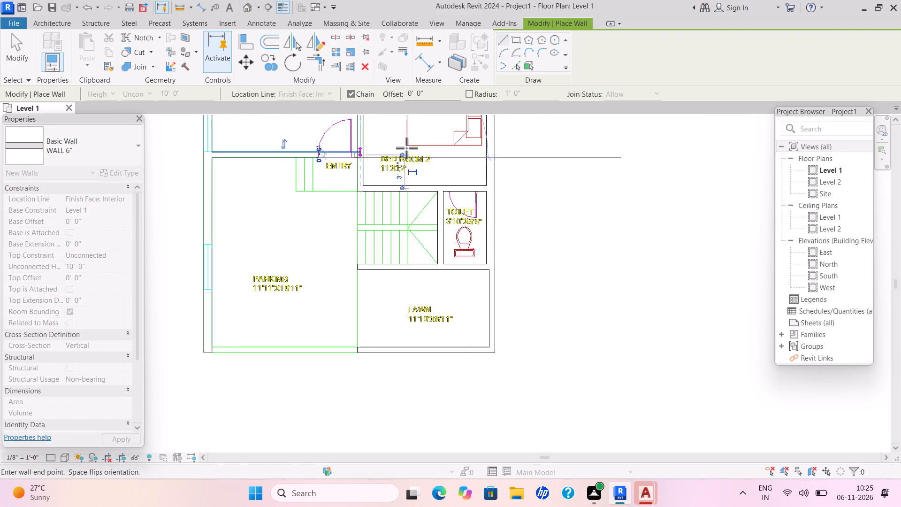
pyautogui.scroll(-2, 407, 148)
pyautogui.scroll(1, 407, 148)
pyautogui.scroll(-2, 407, 148)
pyautogui.moveTo(407, 150); pyautogui.dragTo(422, 295, button='middle')
pyautogui.press('Escape')
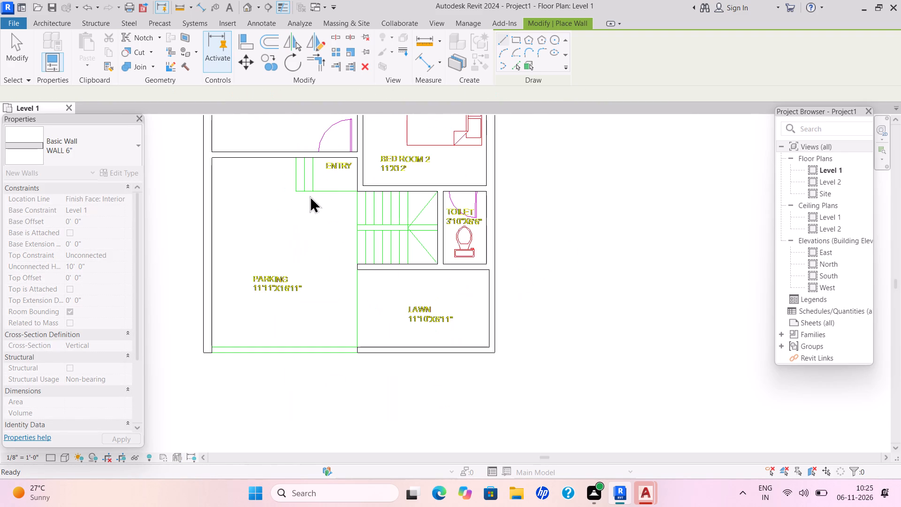
# Draw a WALL 6" wall below the kitchen and Bedroom 1, from the left outer wall across to the right outer wall.
pyautogui.moveTo(306, 182); pyautogui.dragTo(327, 358, button='middle')
pyautogui.moveTo(269, 160); pyautogui.dragTo(273, 255, button='middle')
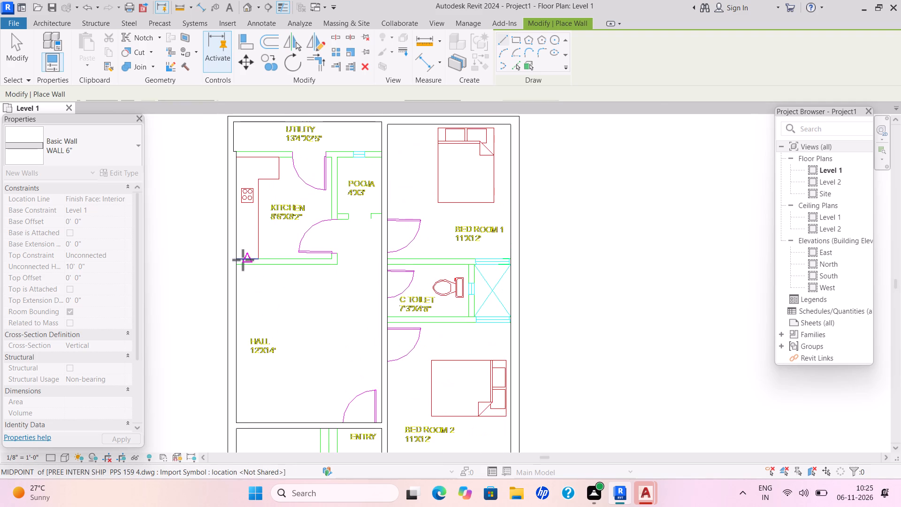
pyautogui.click(238, 266)
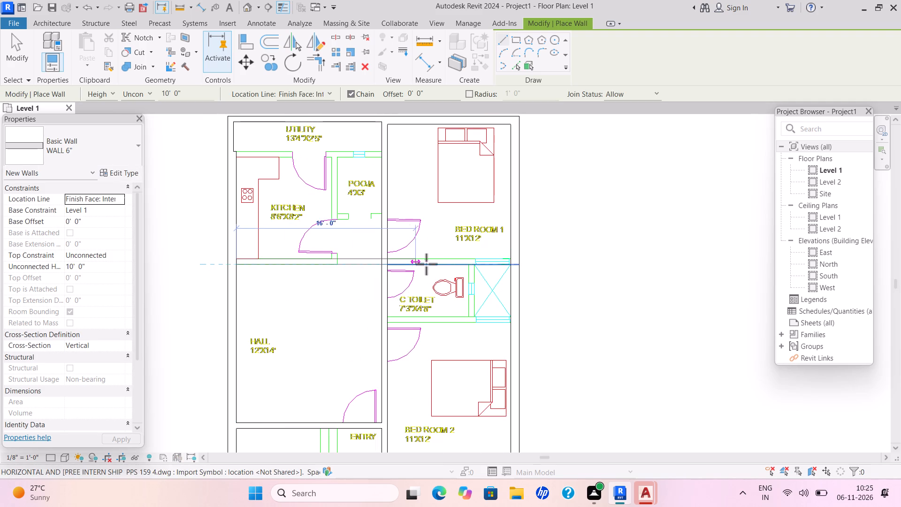
pyautogui.click(508, 264)
pyautogui.press('Escape')
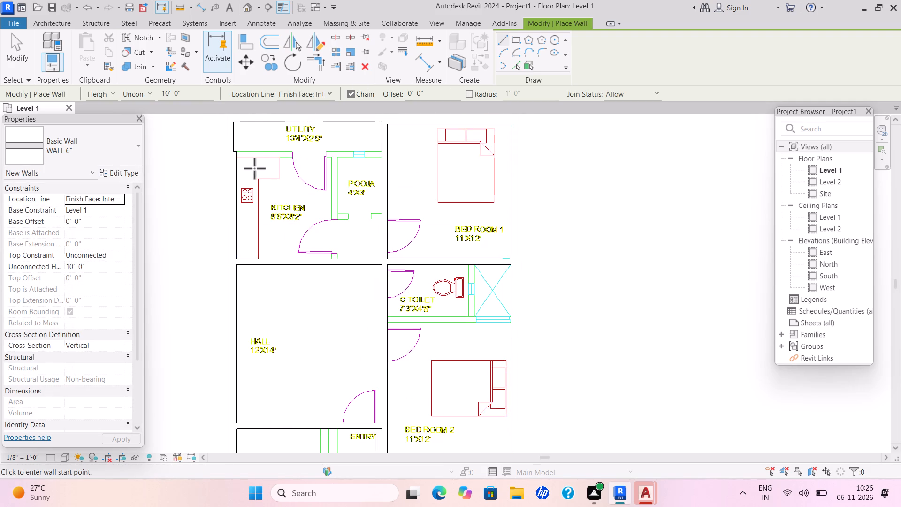
# Draw a WALL 6" wall between the utility and the kitchen and pooja, from the left outer wall to Bedroom 1's wall.
pyautogui.click(240, 158)
pyautogui.click(381, 152)
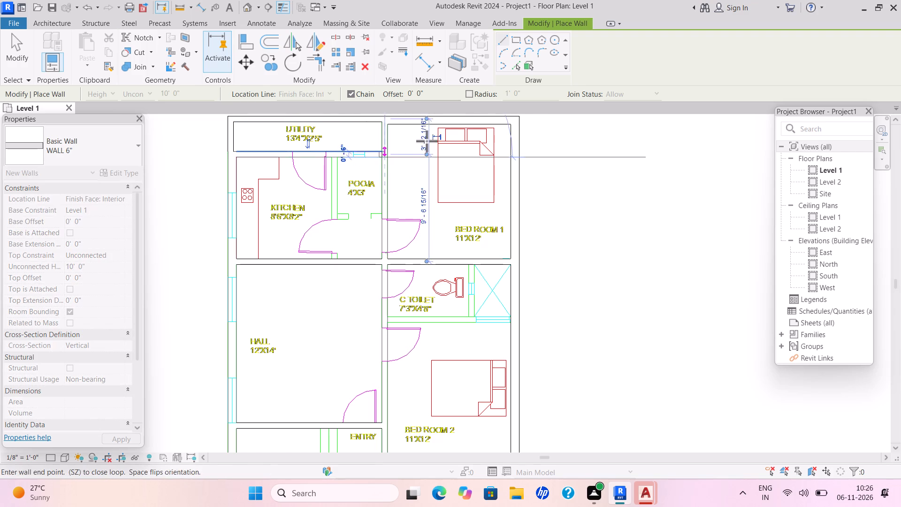
pyautogui.press('Escape')
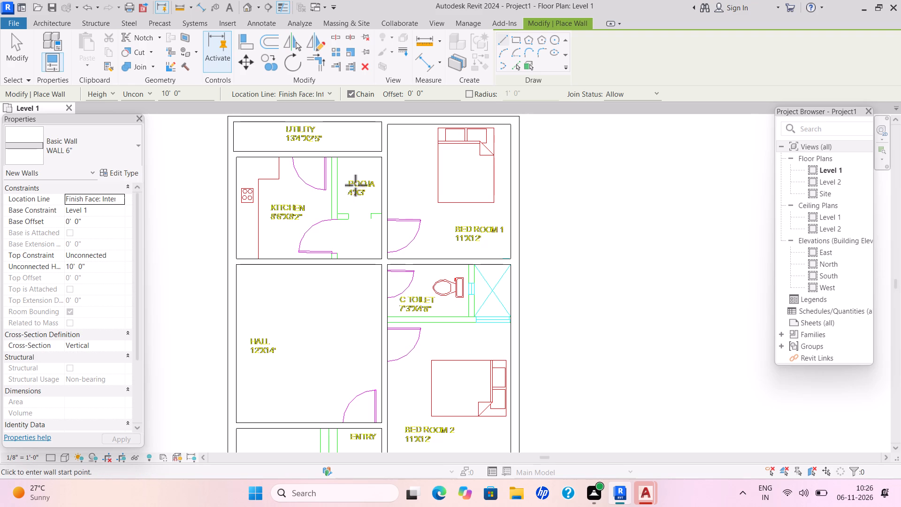
# Draw a flipped WALL 6" wall between the kitchen and the pooja, from the utility's lower wall down to the hall's upper wall.
pyautogui.click(339, 159)
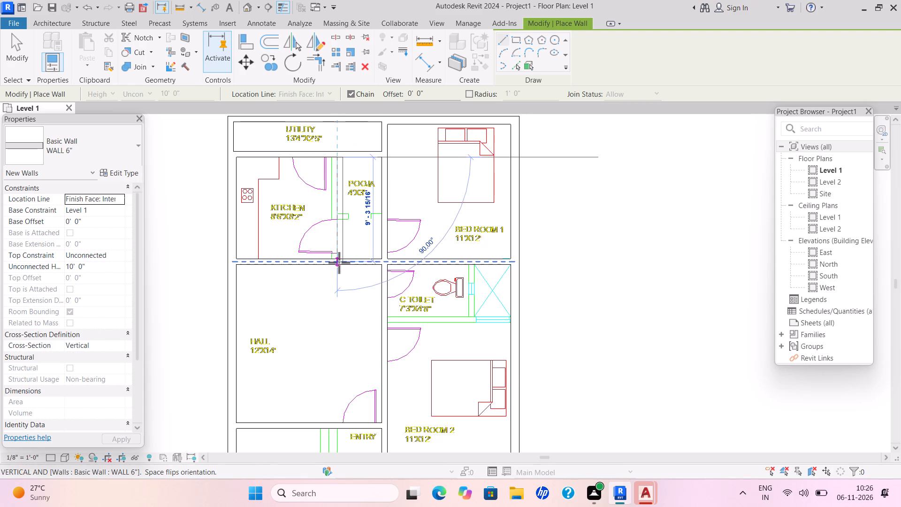
pyautogui.press('space')
pyautogui.click(340, 264)
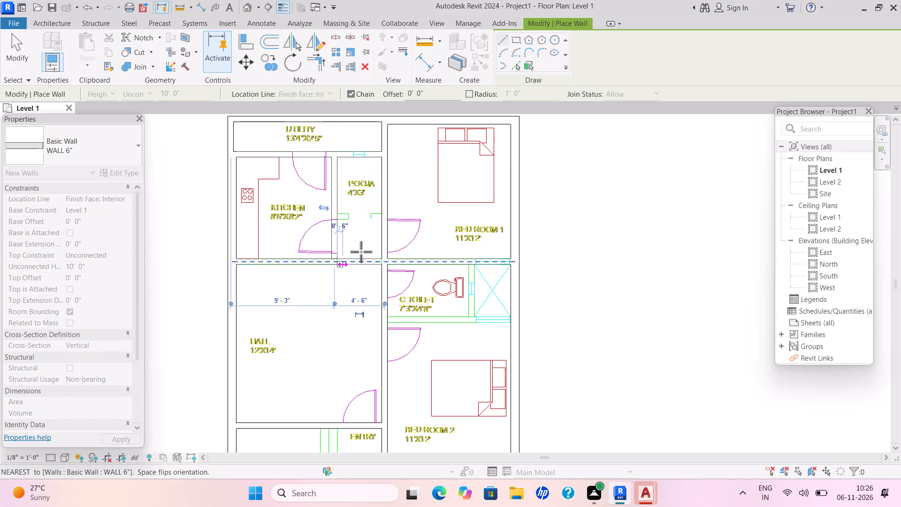
pyautogui.press('Escape')
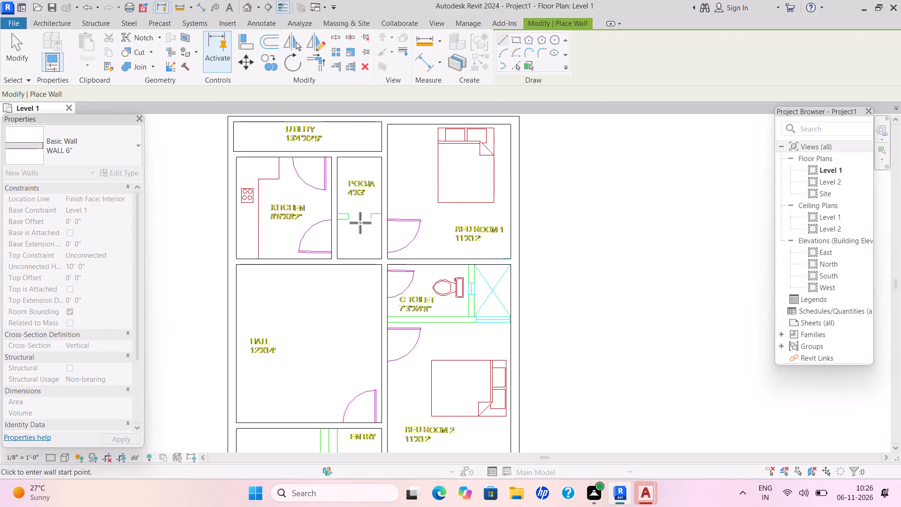
# Draw a WALL 6" wall 4'-6" long across the pooja's lower edge, from the kitchen wall to Bedroom 1's wall.
pyautogui.click(337, 221)
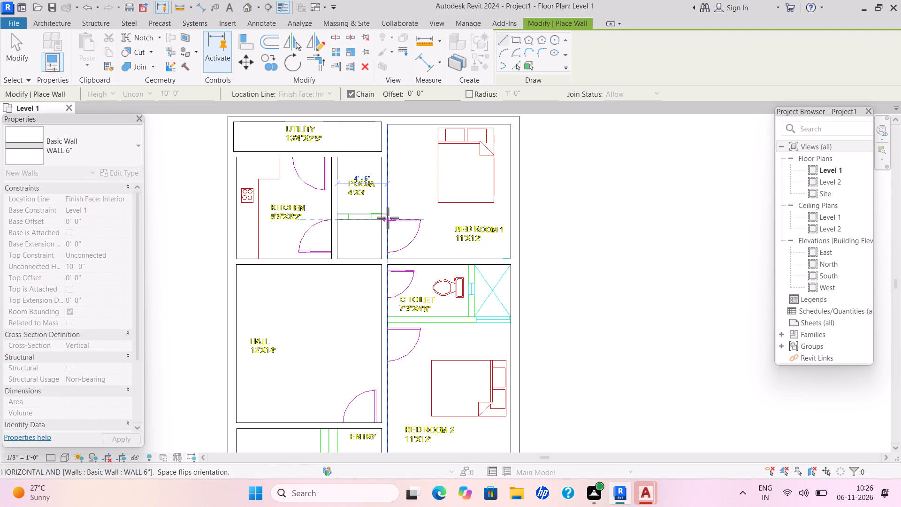
pyautogui.click(386, 219)
pyautogui.press('Escape')
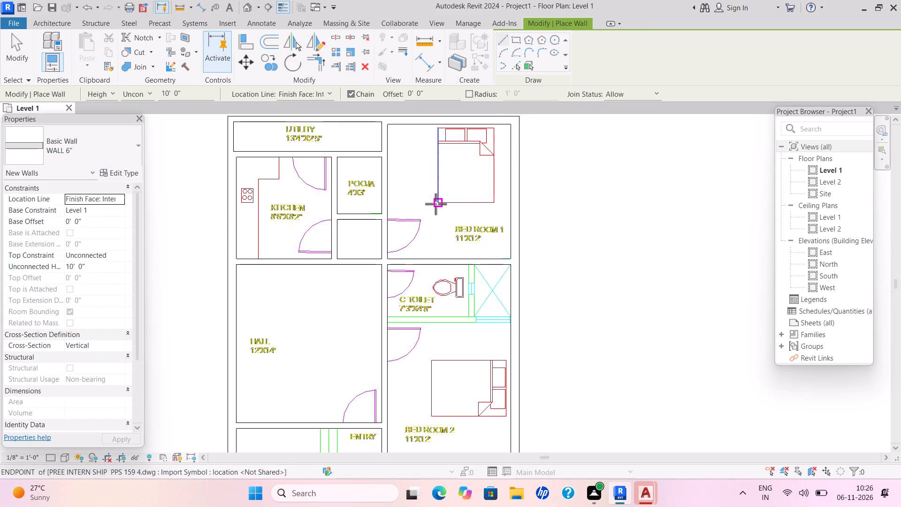
# Draw a WALL 6" wall between the common toilet and Bedroom 2, from the hall's wall across to the outer wall.
pyautogui.click(390, 321)
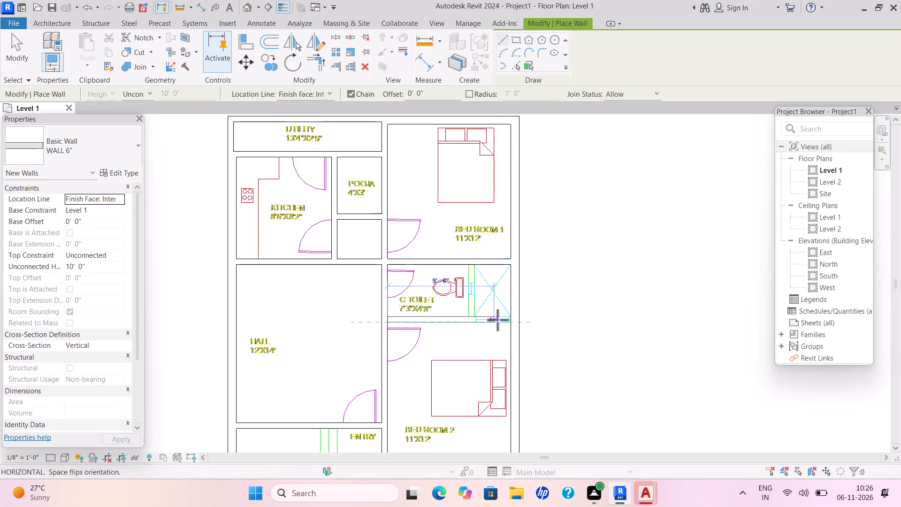
pyautogui.click(515, 321)
pyautogui.press('Escape')
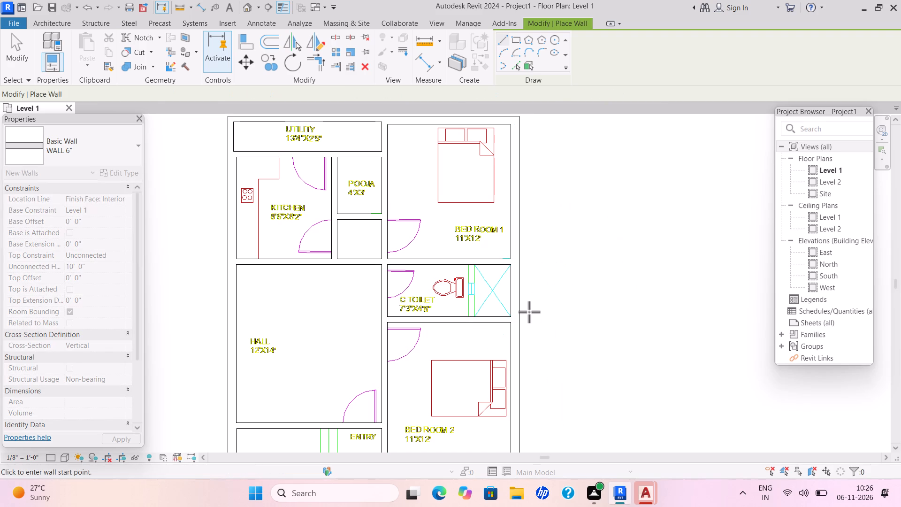
# Draw a flipped WALL 6" wall between the common toilet and the crossed shaft, from Bedroom 1's lower wall down to Bedroom 2's upper wall.
pyautogui.click(473, 264)
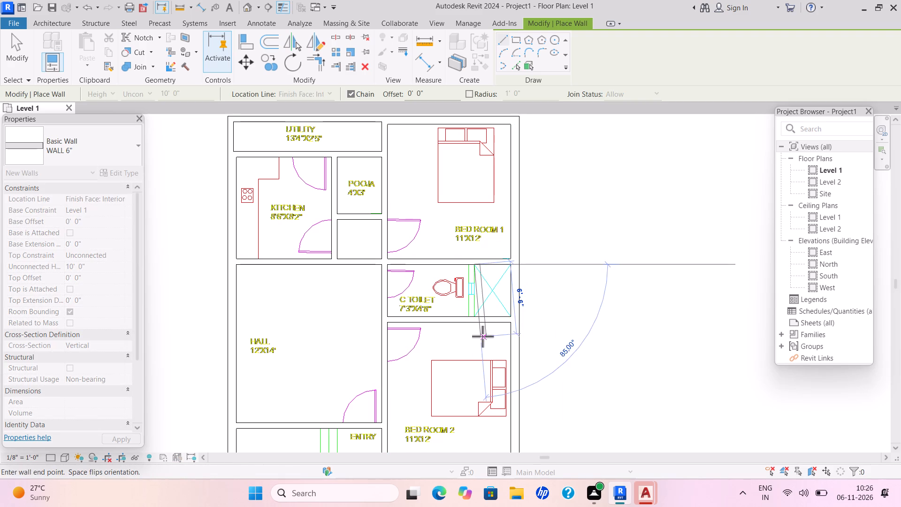
pyautogui.press('space')
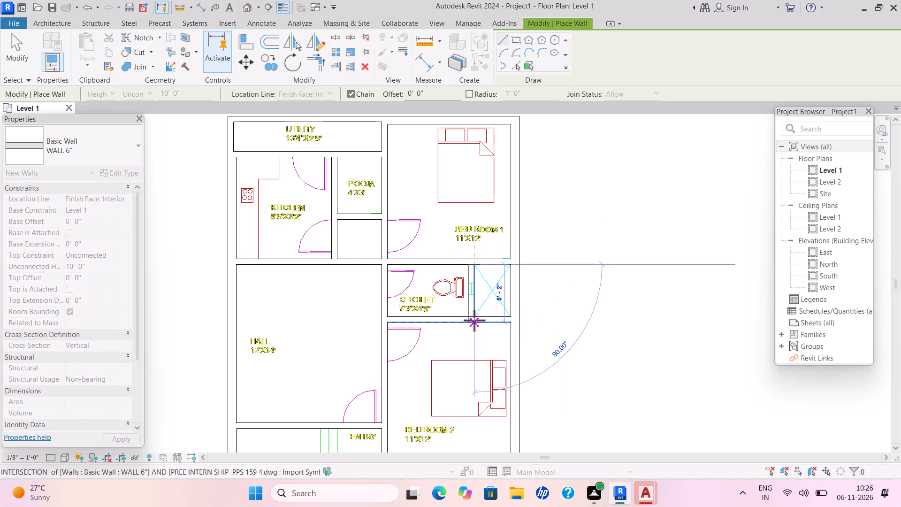
pyautogui.click(473, 318)
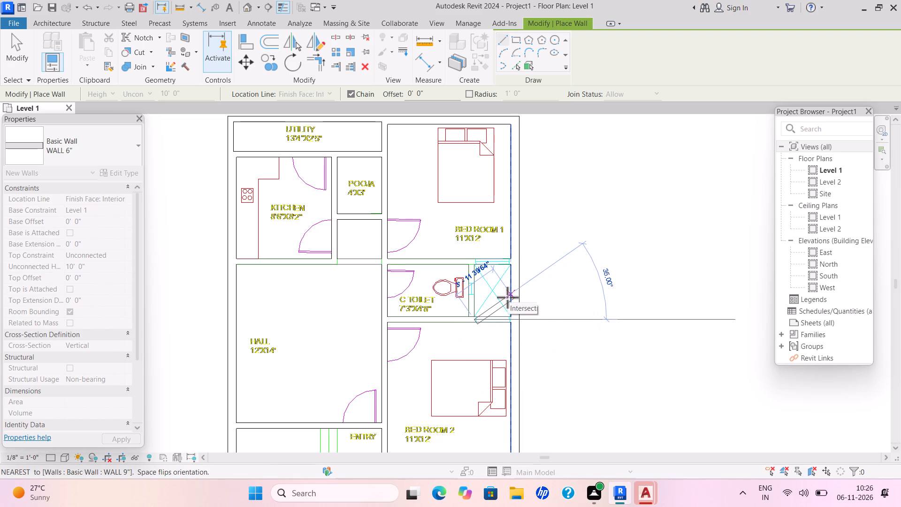
pyautogui.press('Escape')
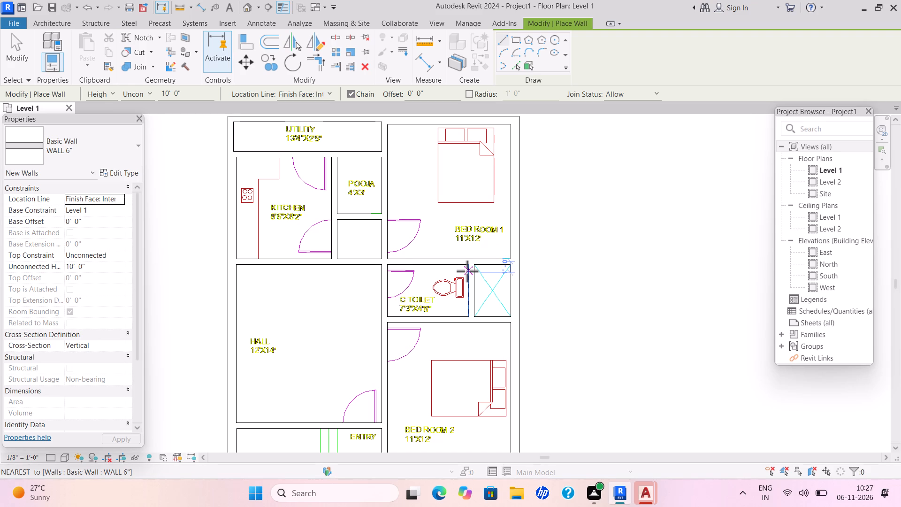
pyautogui.press('Escape')
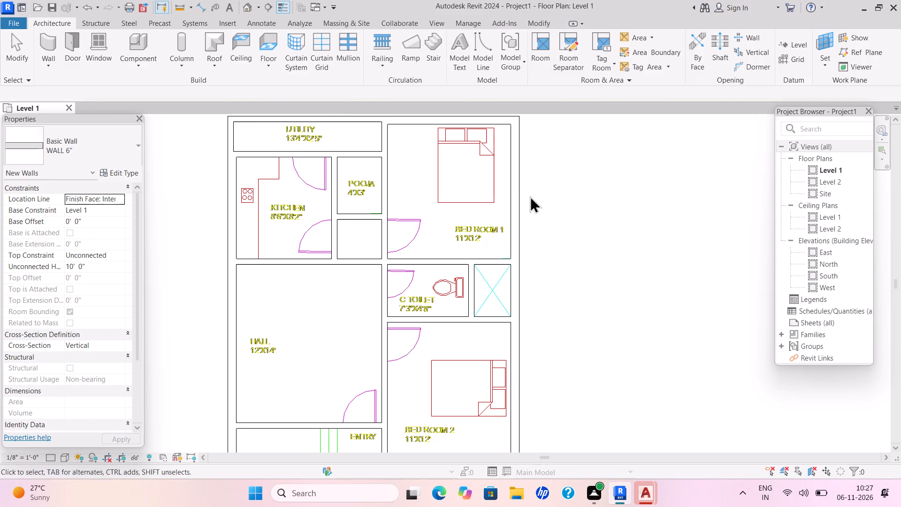
pyautogui.press('Escape')
# Start a sketched stair run and trace its three-sided outer boundary, 7'-0" wide, around the CAD stair beside the toilet, open towards the parking.
pyautogui.moveTo(364, 348); pyautogui.dragTo(394, 184, button='middle')
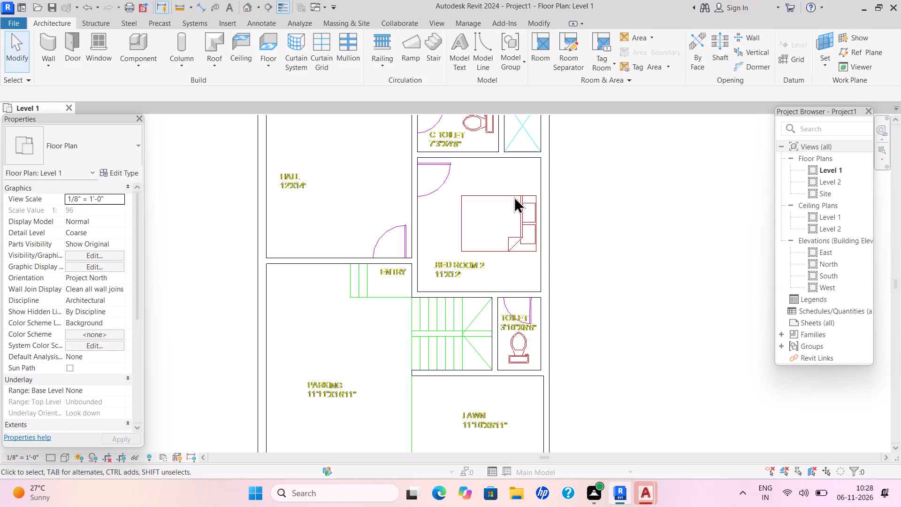
pyautogui.click(429, 60)
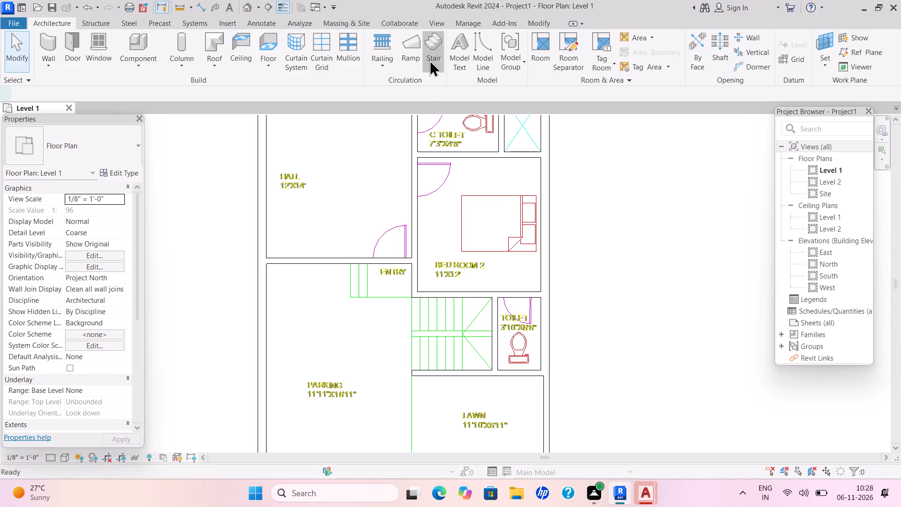
pyautogui.doubleClick(571, 51)
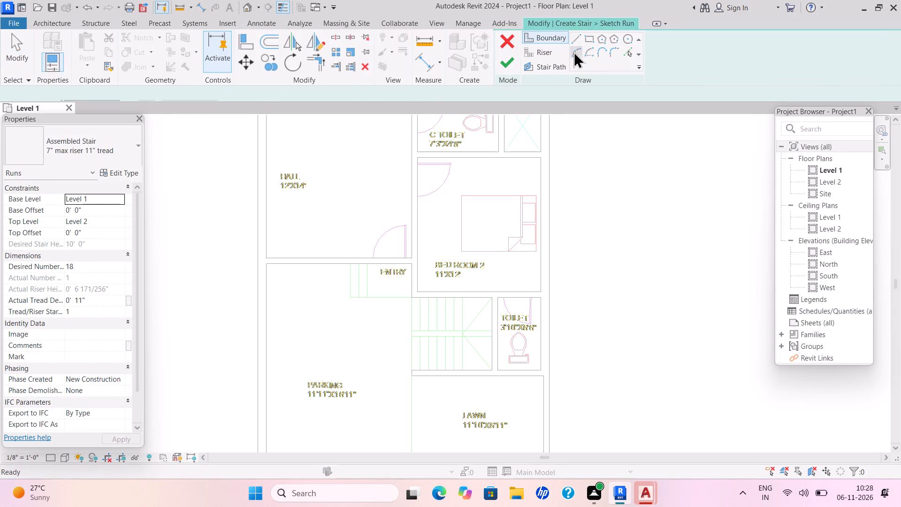
pyautogui.doubleClick(576, 41)
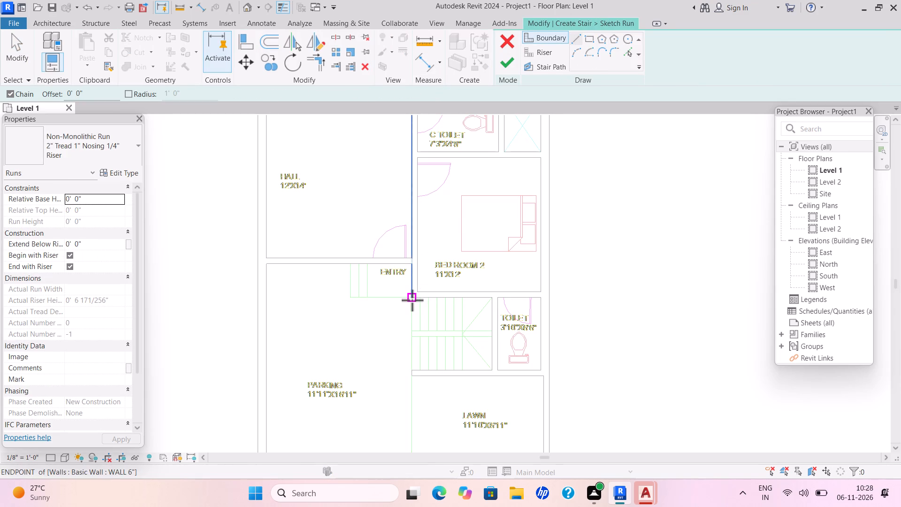
pyautogui.click(412, 300)
pyautogui.click(492, 300)
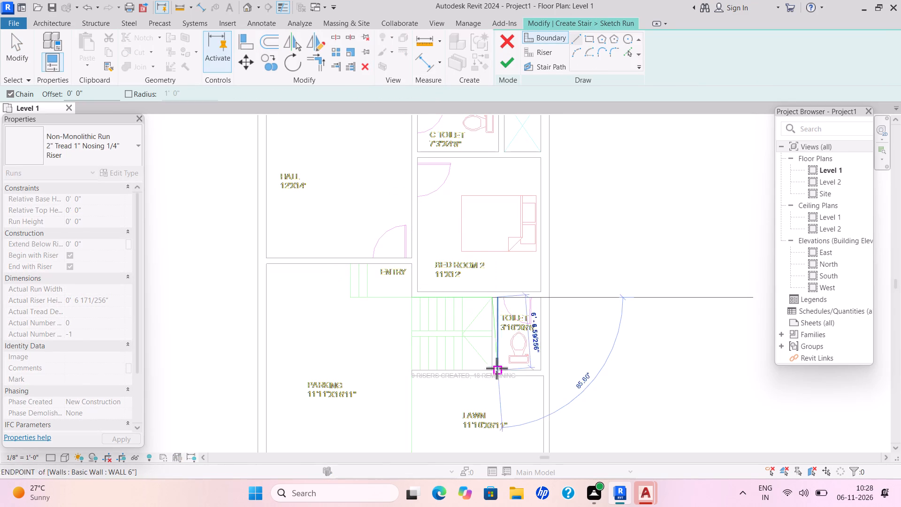
pyautogui.click(494, 370)
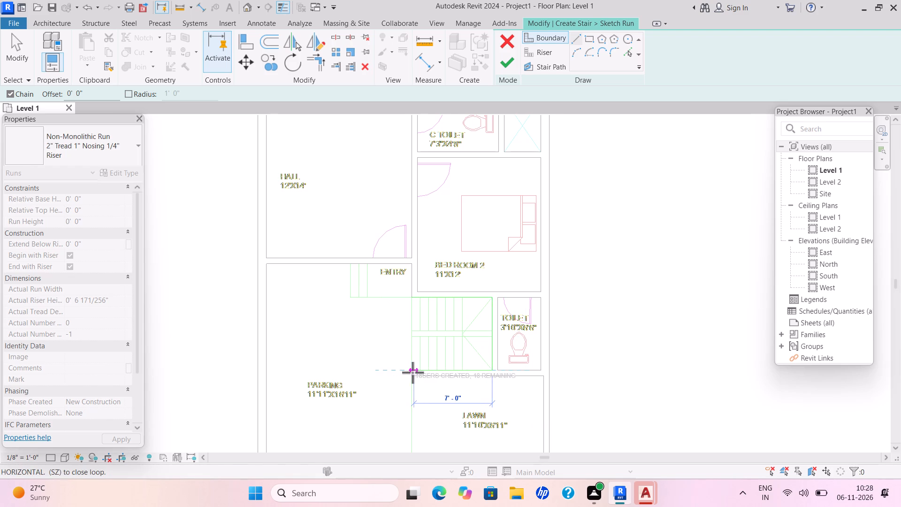
pyautogui.click(412, 372)
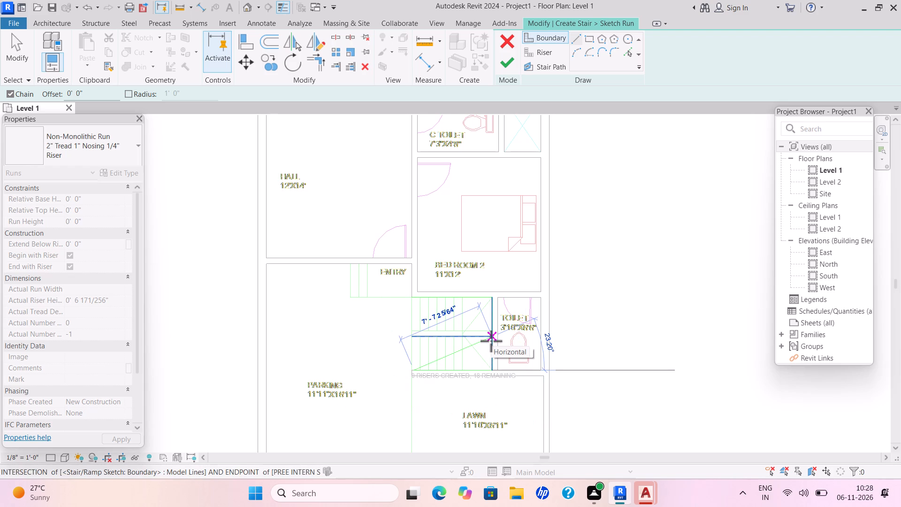
pyautogui.press('Escape')
pyautogui.press('Escape')
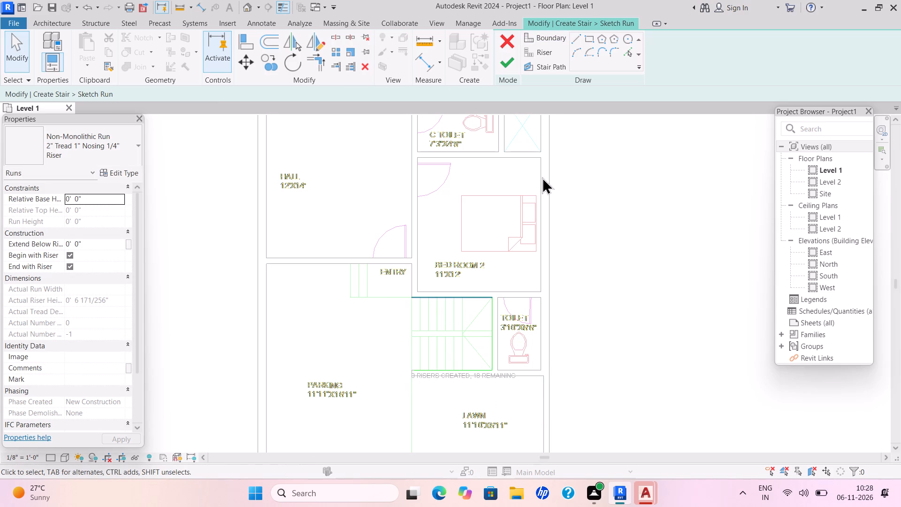
# Sketch the inner boundary around the narrow gap between the two stair flights, about 5" wide and open towards the parking.
pyautogui.doubleClick(558, 34)
pyautogui.doubleClick(573, 36)
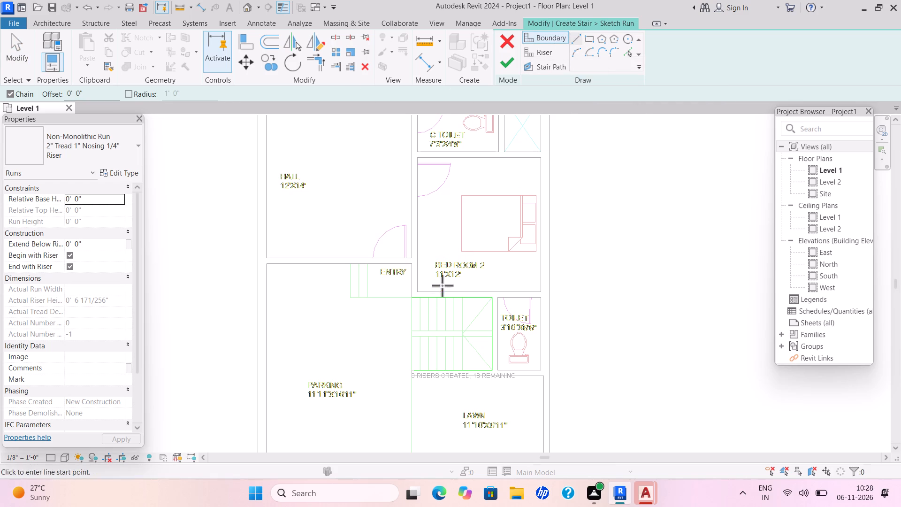
pyautogui.click(411, 336)
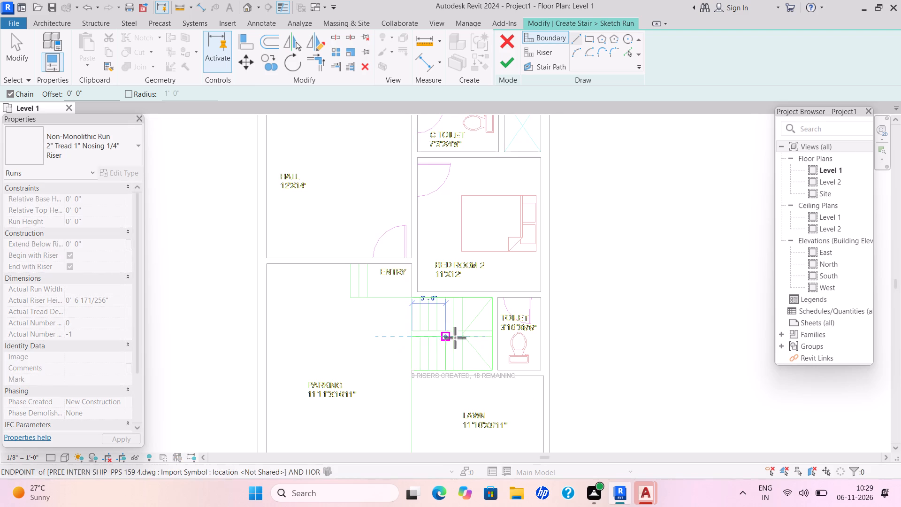
pyautogui.click(465, 337)
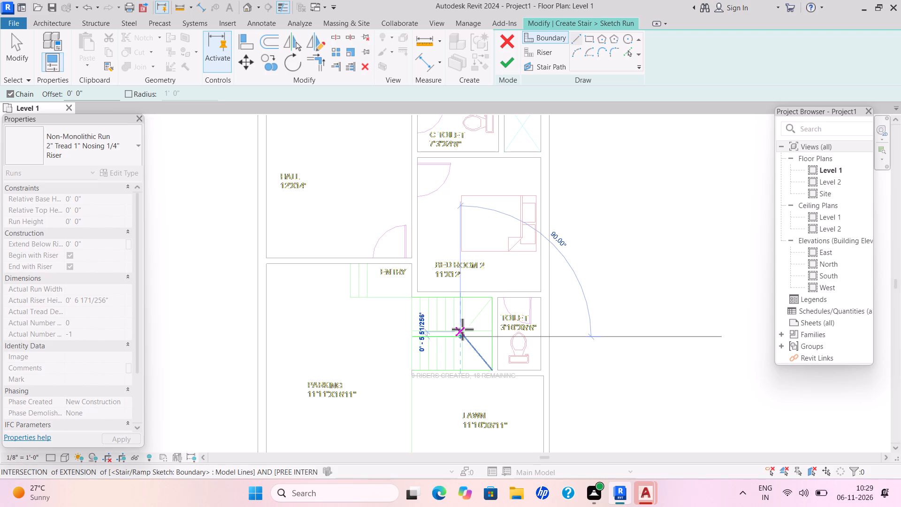
pyautogui.click(462, 329)
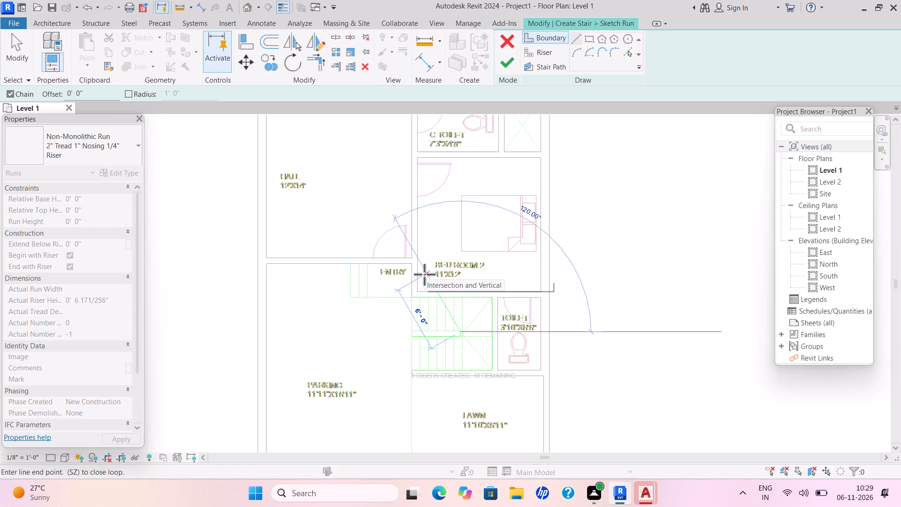
pyautogui.click(408, 331)
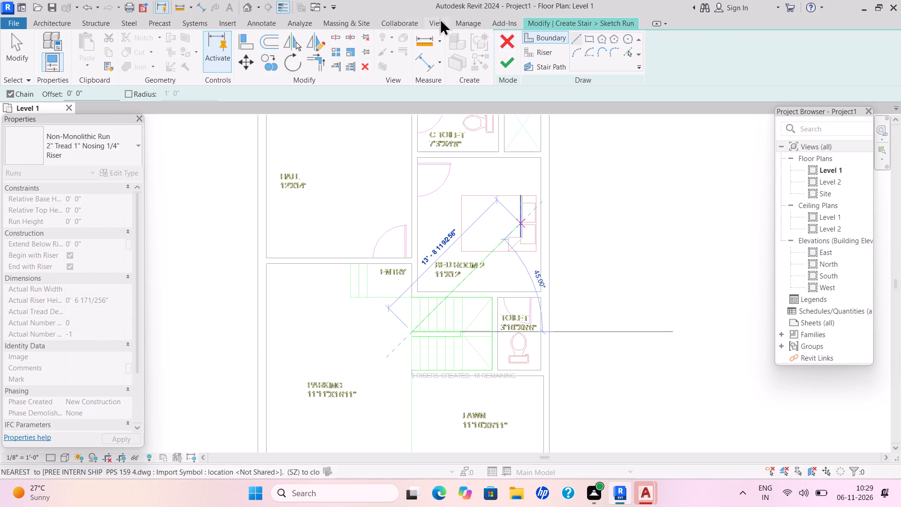
pyautogui.press('Escape')
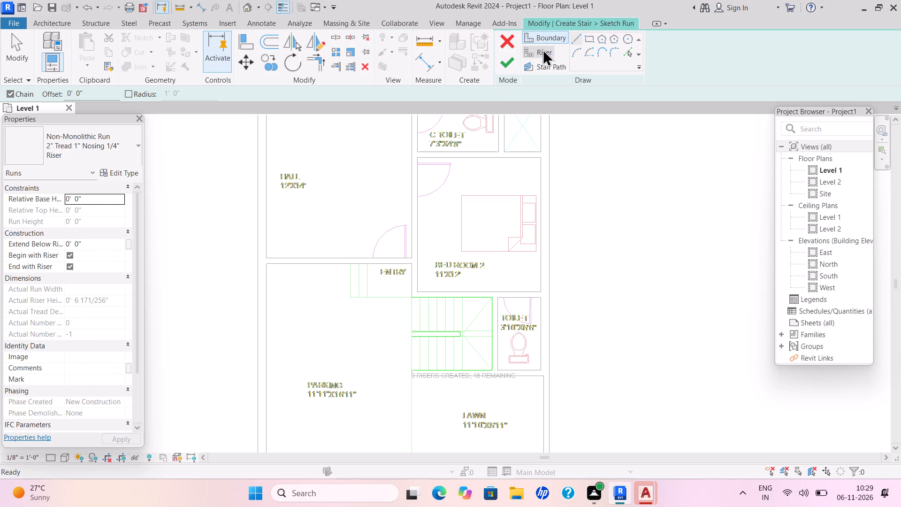
# Sketch the first two riser lines, 9" apart, across the upper and lower flights, starting at the parking edge.
pyautogui.doubleClick(549, 50)
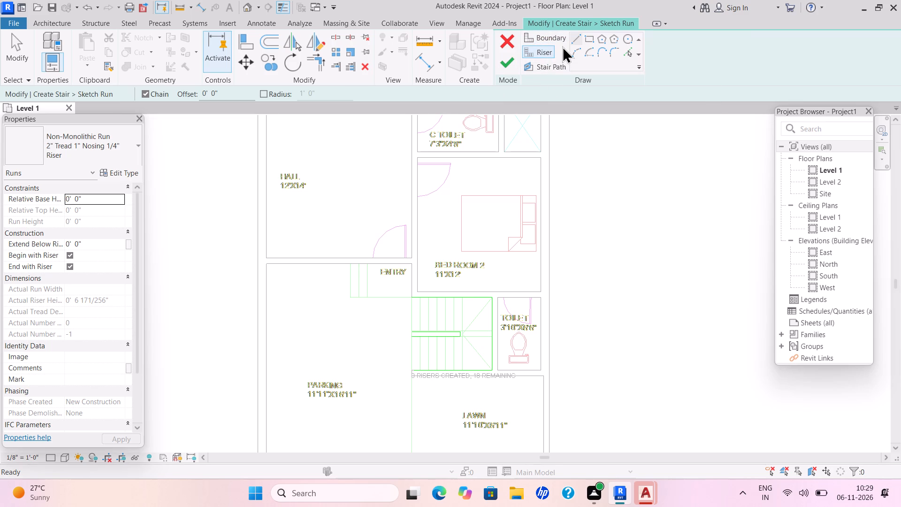
pyautogui.doubleClick(573, 36)
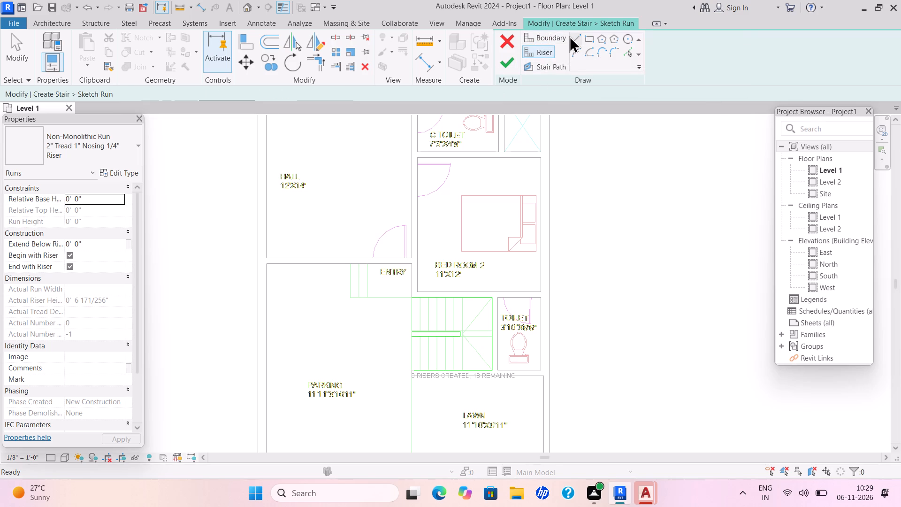
pyautogui.click(409, 298)
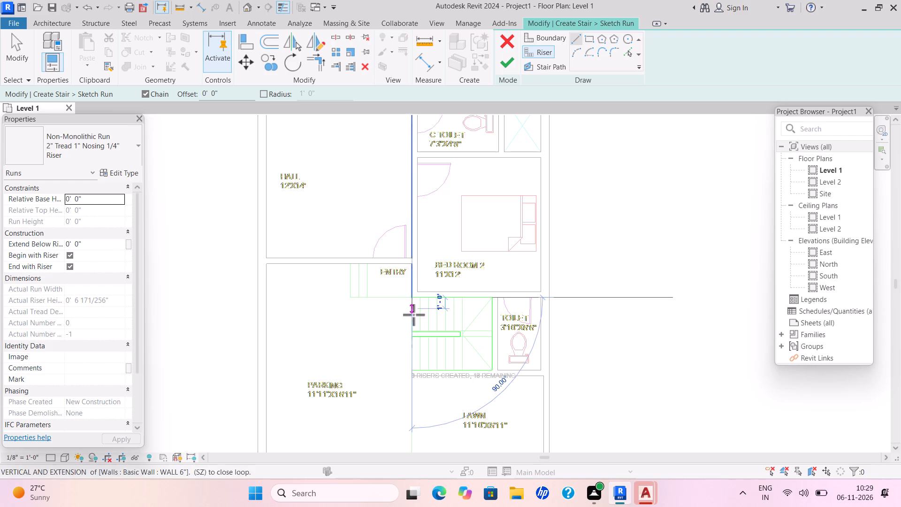
pyautogui.click(414, 332)
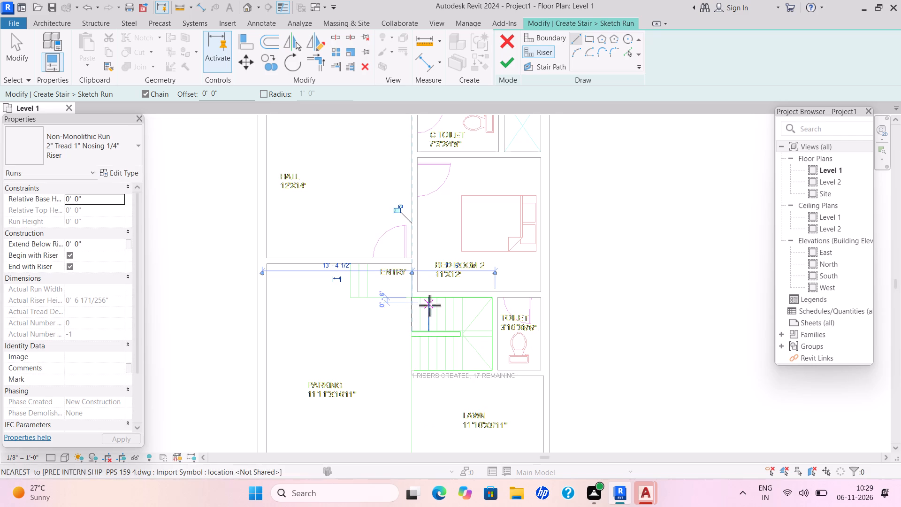
pyautogui.click(422, 329)
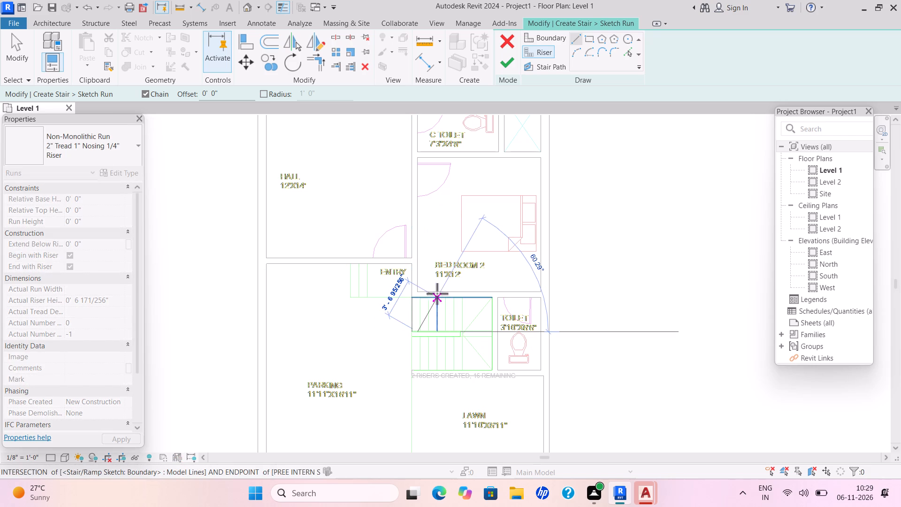
pyautogui.press('Escape')
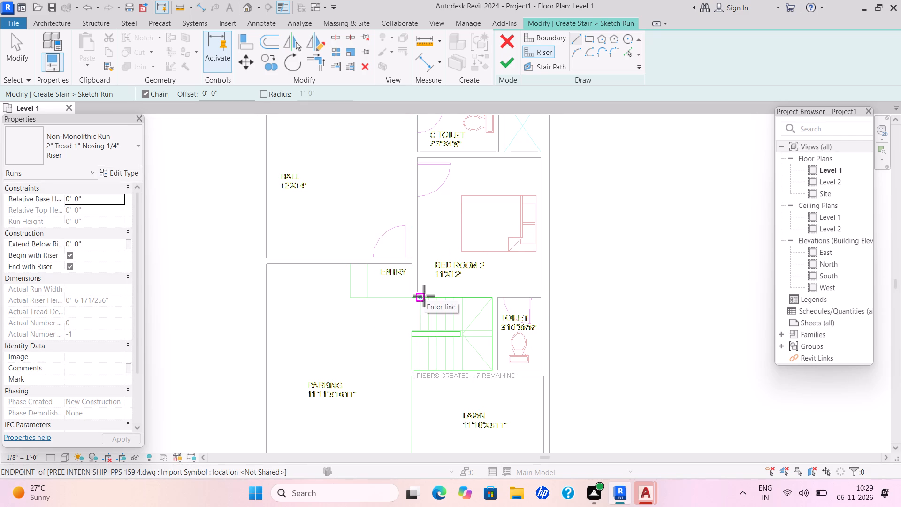
pyautogui.click(424, 296)
pyautogui.click(422, 329)
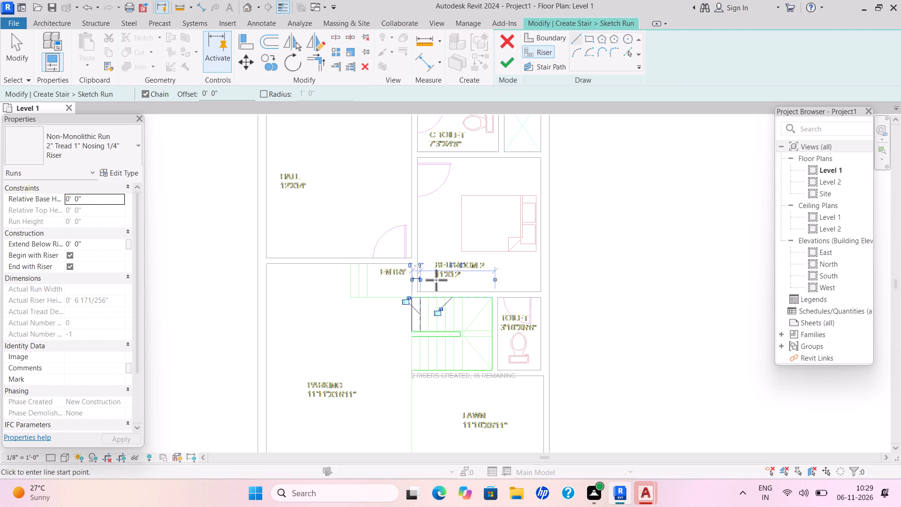
pyautogui.click(412, 338)
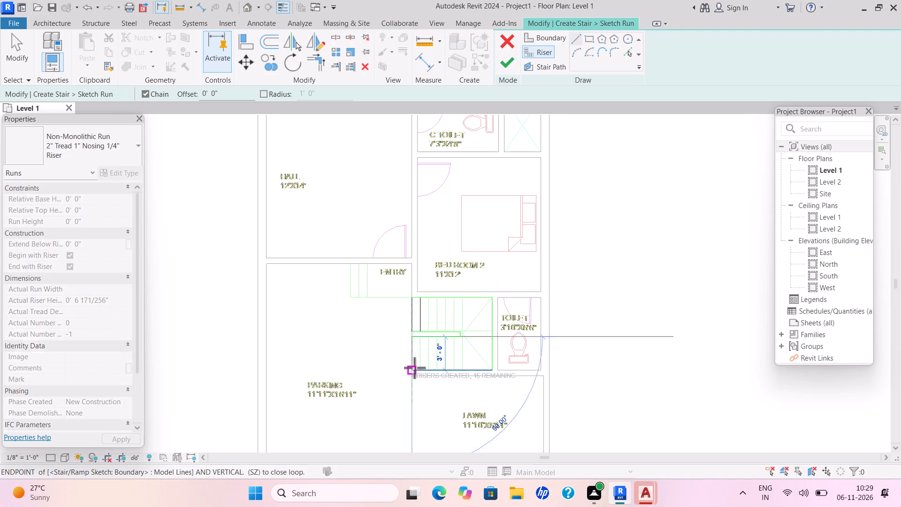
pyautogui.click(414, 370)
pyautogui.moveTo(420, 340); pyautogui.dragTo(420, 346)
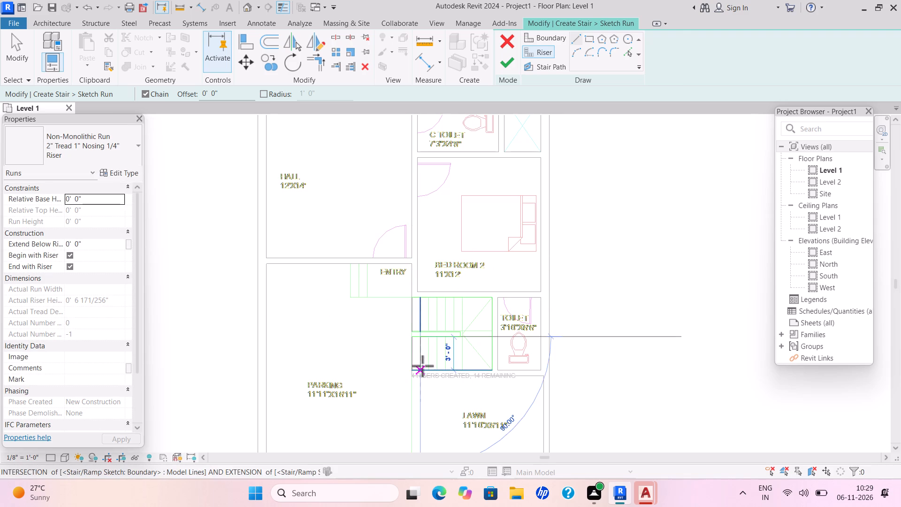
pyautogui.click(421, 367)
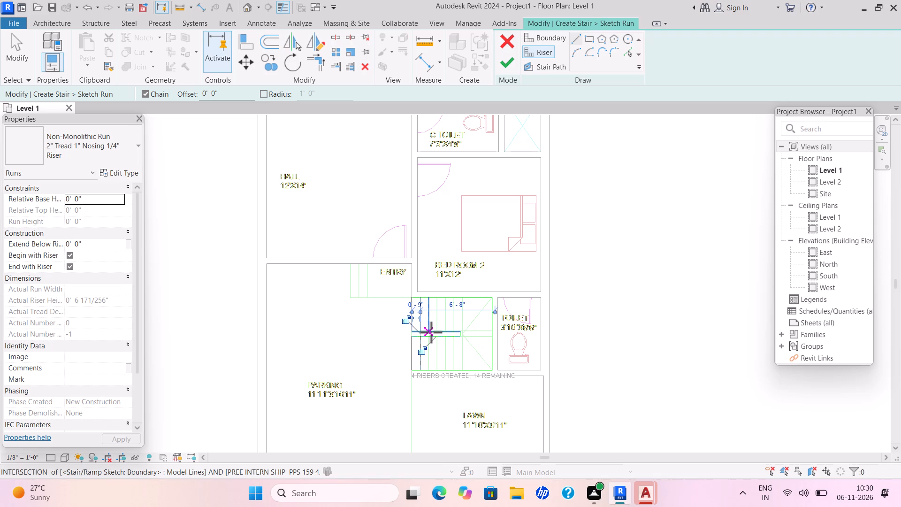
# Sketch the third riser line across the upper and lower stair flights, 9" from the second riser.
pyautogui.click(432, 297)
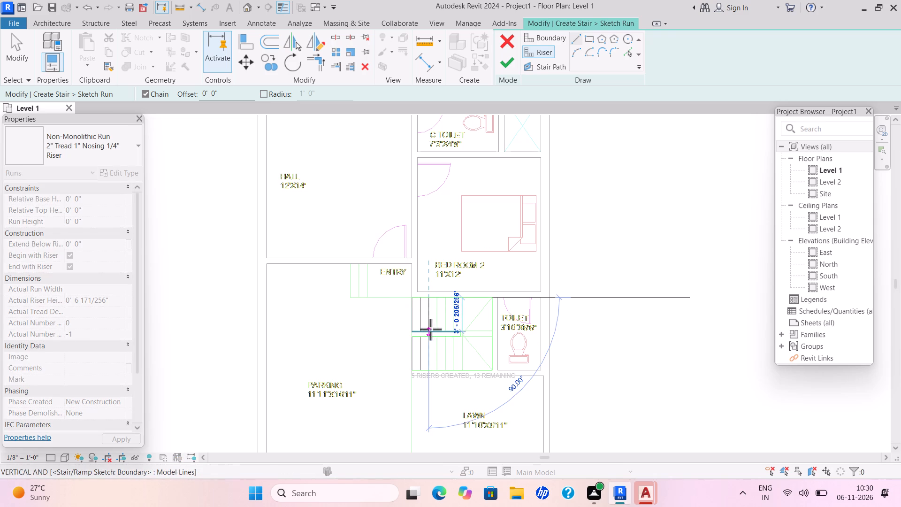
pyautogui.click(430, 329)
pyautogui.click(428, 340)
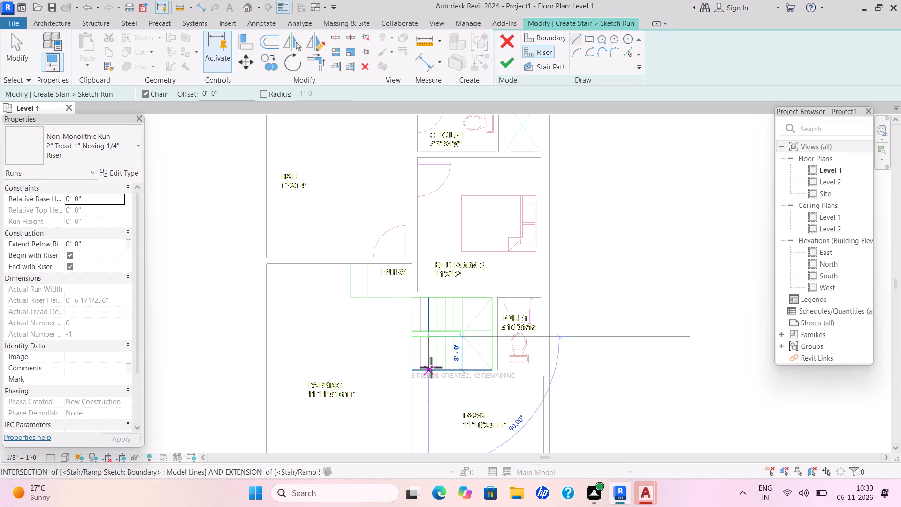
pyautogui.click(431, 367)
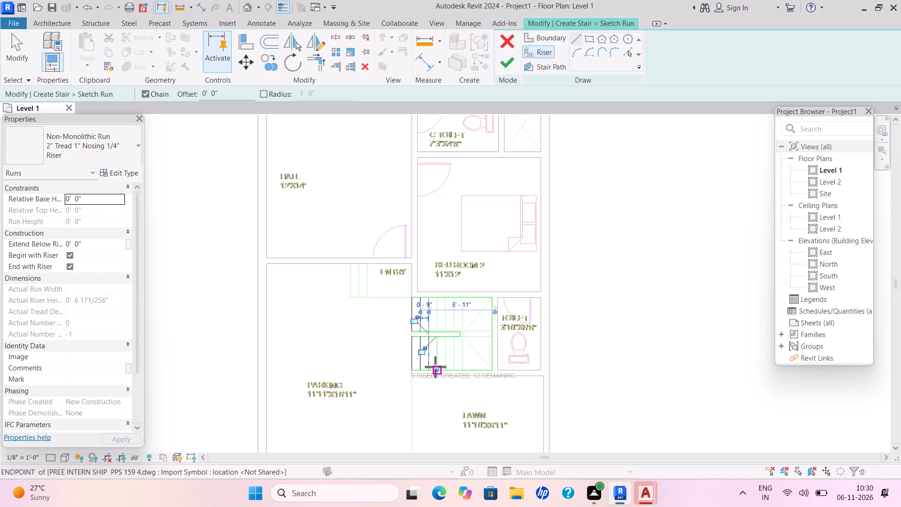
# Sketch the fourth riser line across both stair flights, 9" beyond the third riser.
pyautogui.click(435, 367)
pyautogui.click(435, 332)
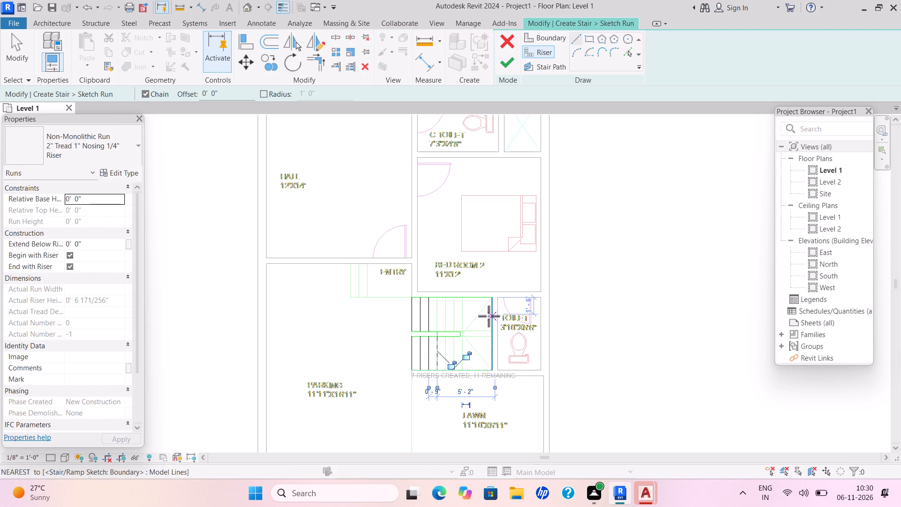
pyautogui.press('Escape')
pyautogui.press('Escape')
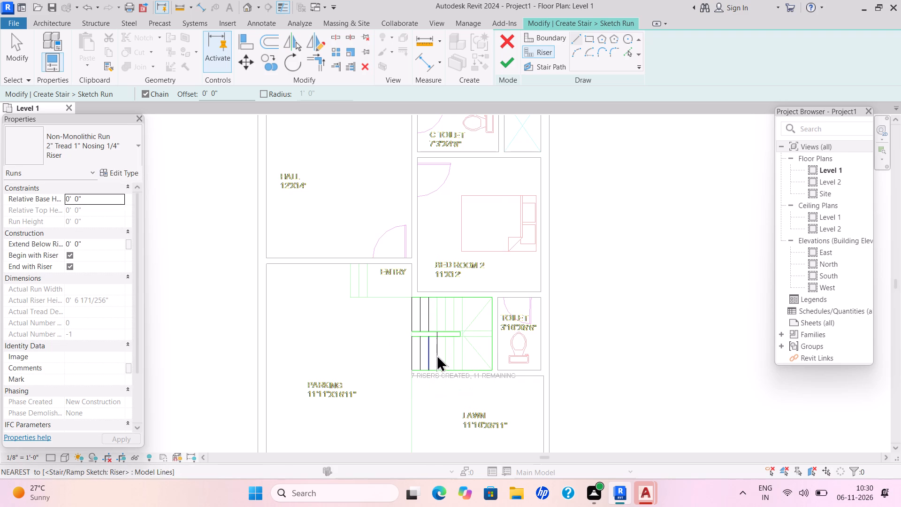
pyautogui.click(438, 351)
pyautogui.moveTo(437, 333); pyautogui.dragTo(437, 338)
pyautogui.press('Escape')
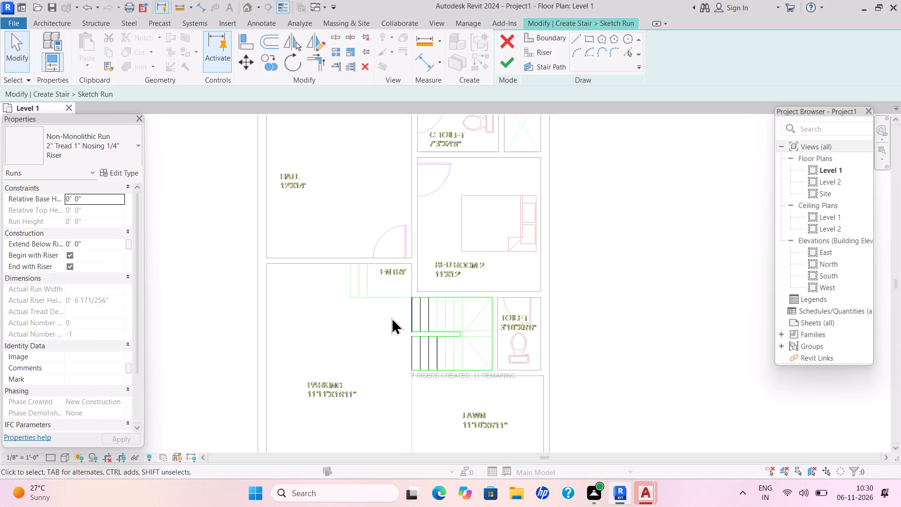
pyautogui.doubleClick(544, 49)
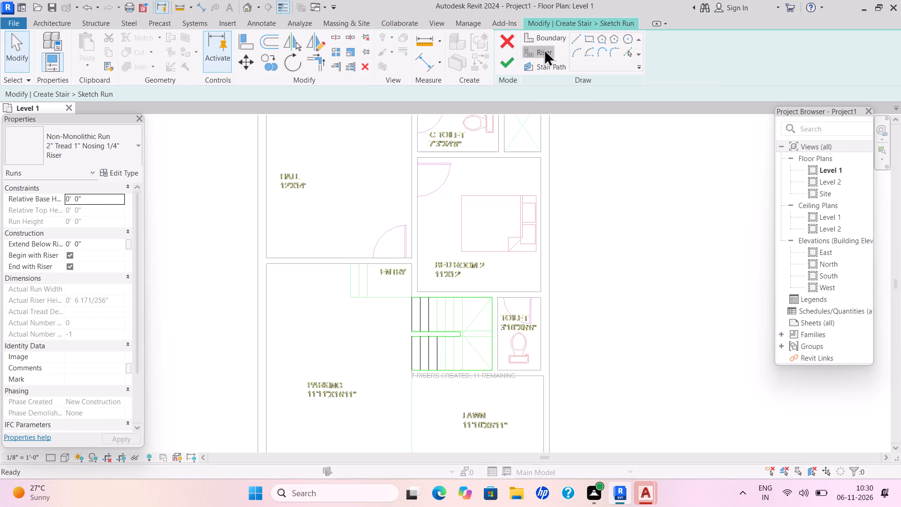
pyautogui.tripleClick(570, 35)
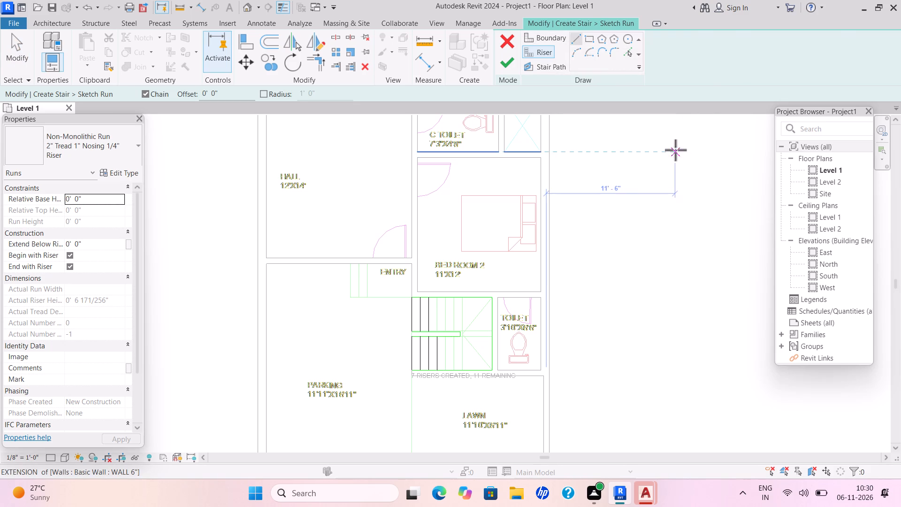
pyautogui.click(436, 299)
pyautogui.click(437, 329)
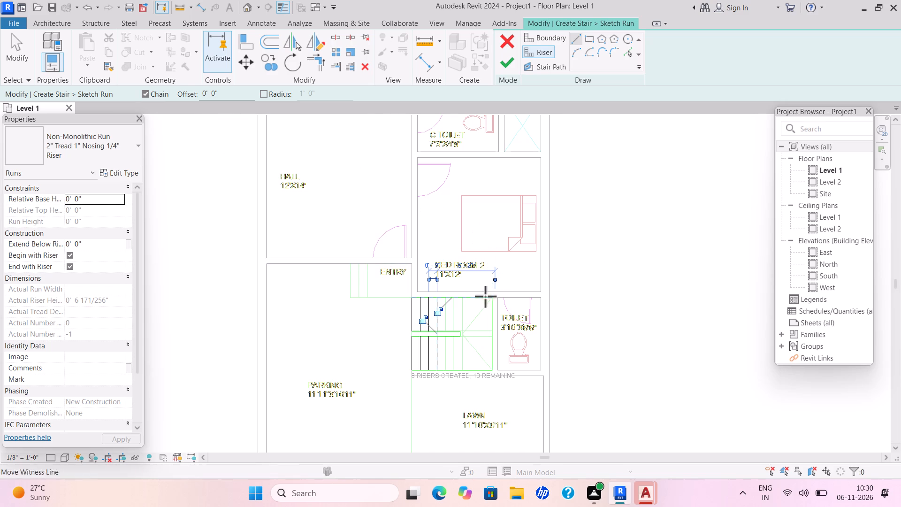
pyautogui.press('Escape')
pyautogui.press('Escape')
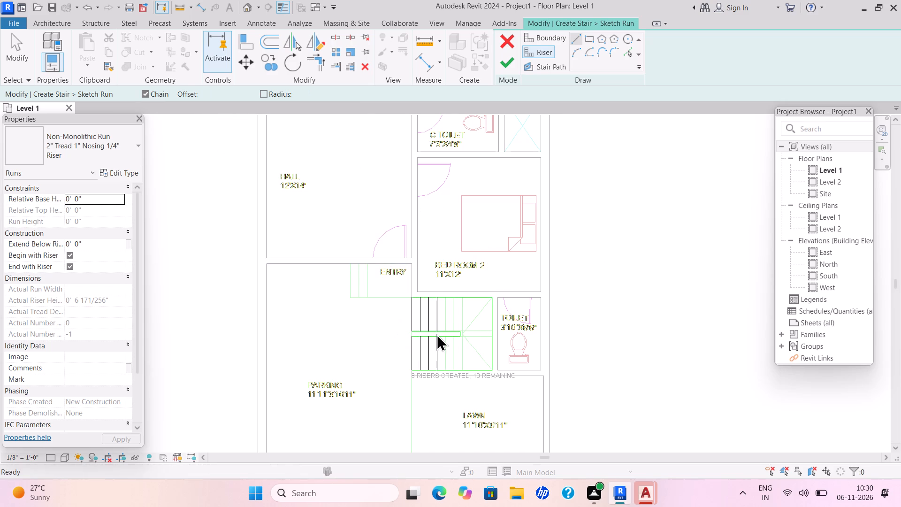
# Sketch the fifth and sixth riser lines across both stair flights, continuing the 9" spacing towards the landing.
pyautogui.tripleClick(551, 46)
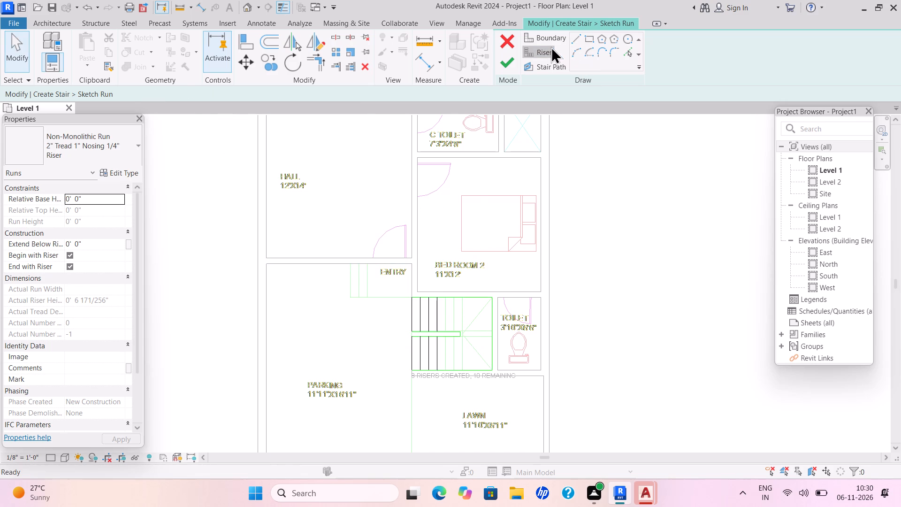
pyautogui.doubleClick(581, 35)
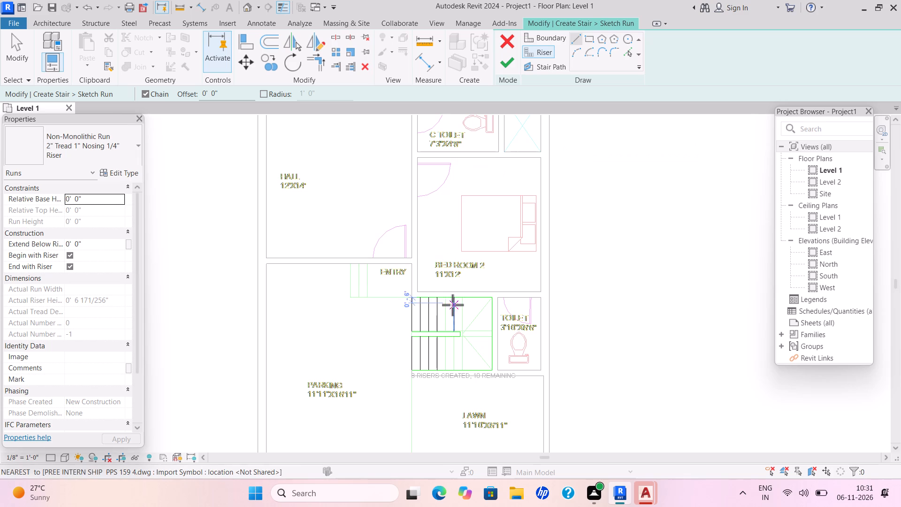
pyautogui.click(443, 296)
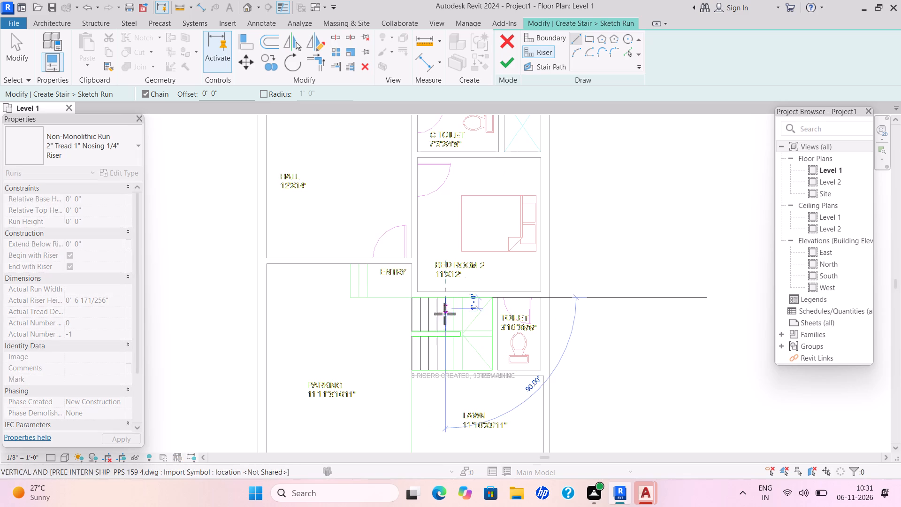
pyautogui.click(447, 331)
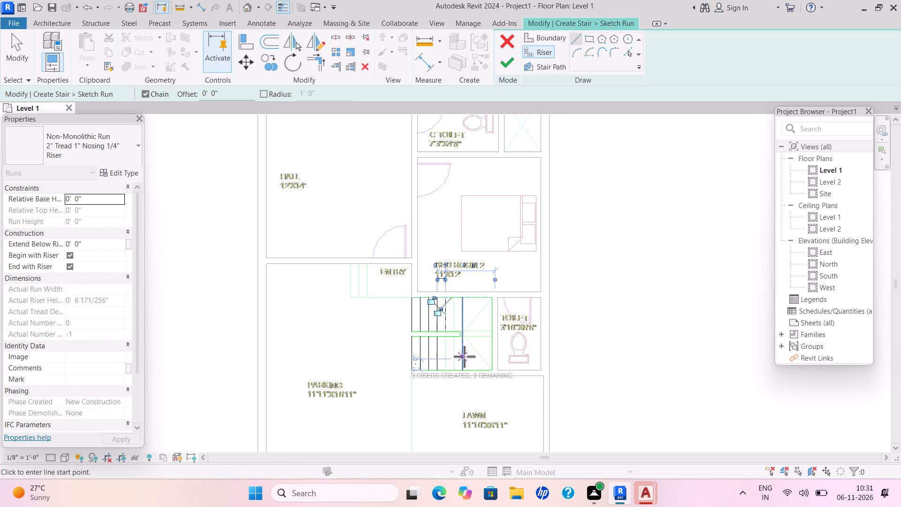
pyautogui.click(445, 338)
pyautogui.click(447, 367)
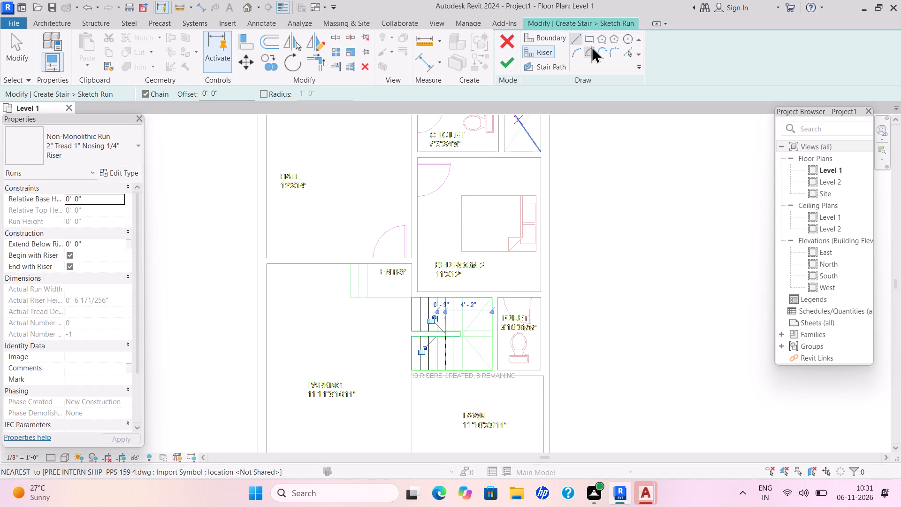
pyautogui.doubleClick(572, 39)
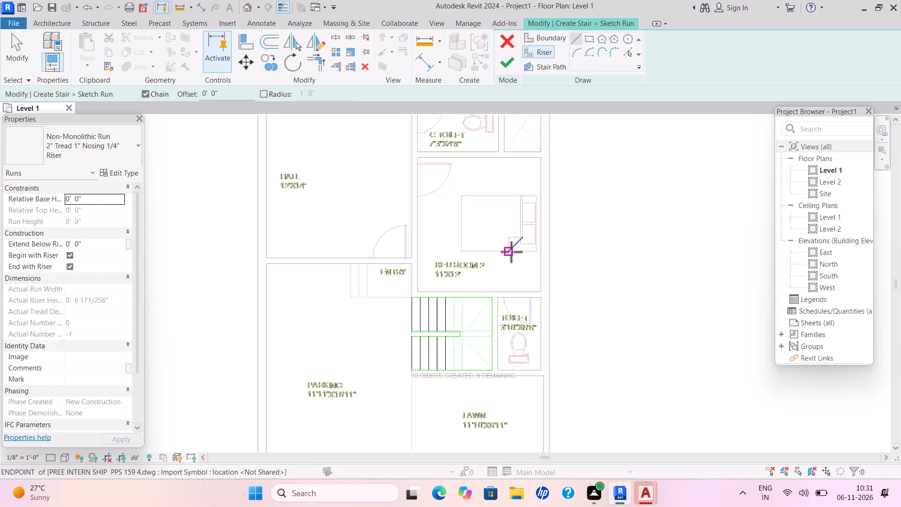
pyautogui.click(455, 330)
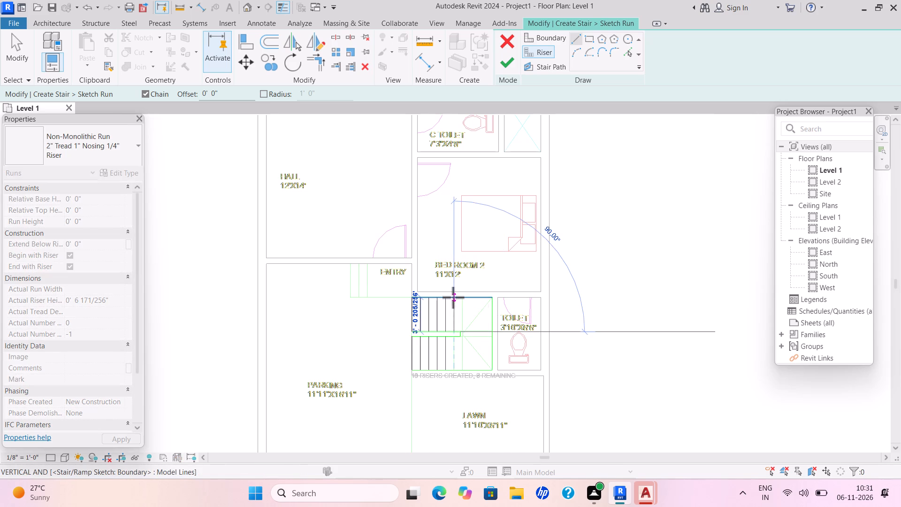
pyautogui.click(453, 297)
pyautogui.click(454, 339)
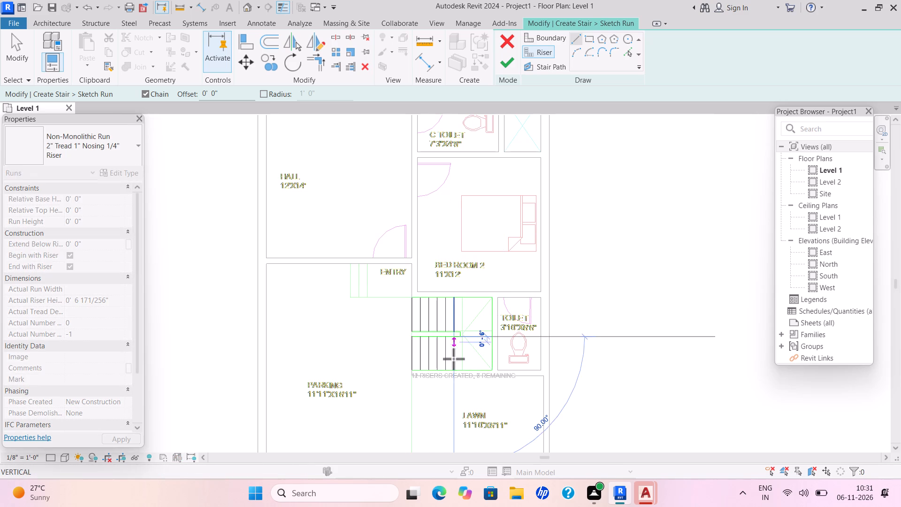
pyautogui.click(454, 369)
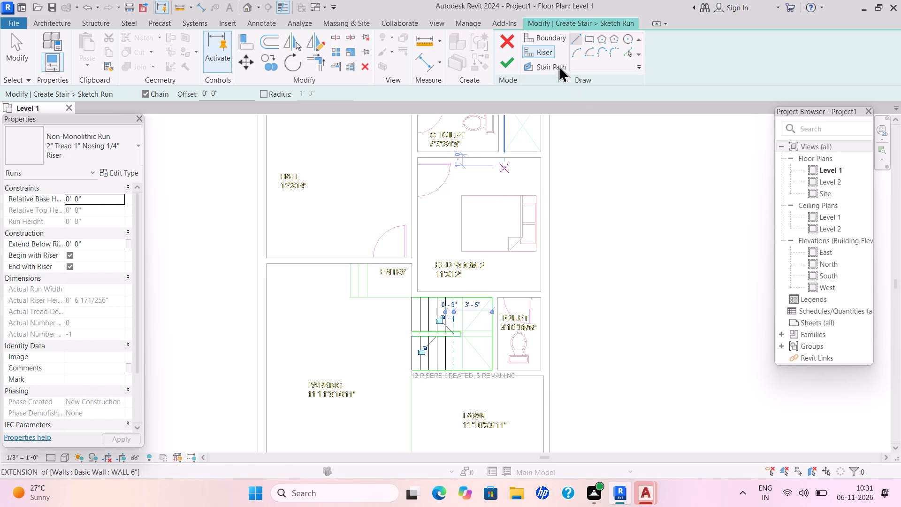
# Sketch the last riser line across both flights, in line with the closed end of the inner boundary at the landing.
pyautogui.click(553, 51)
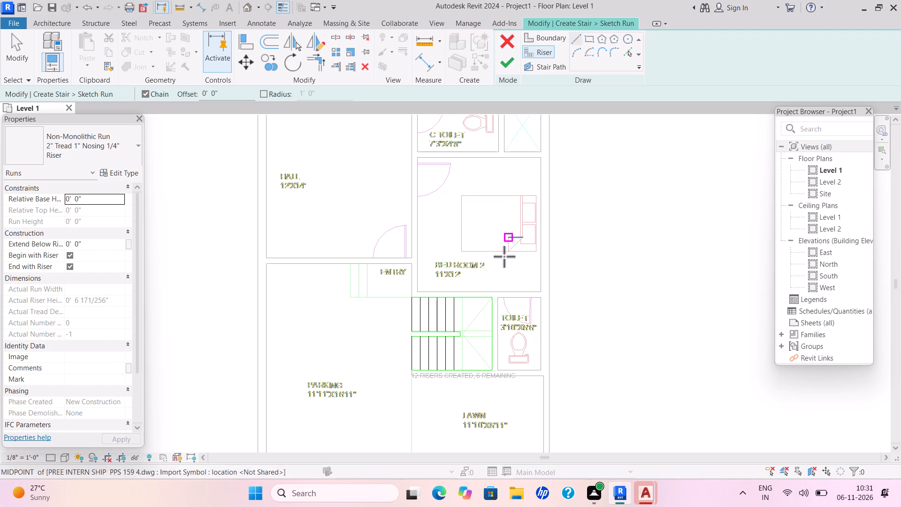
pyautogui.click(461, 338)
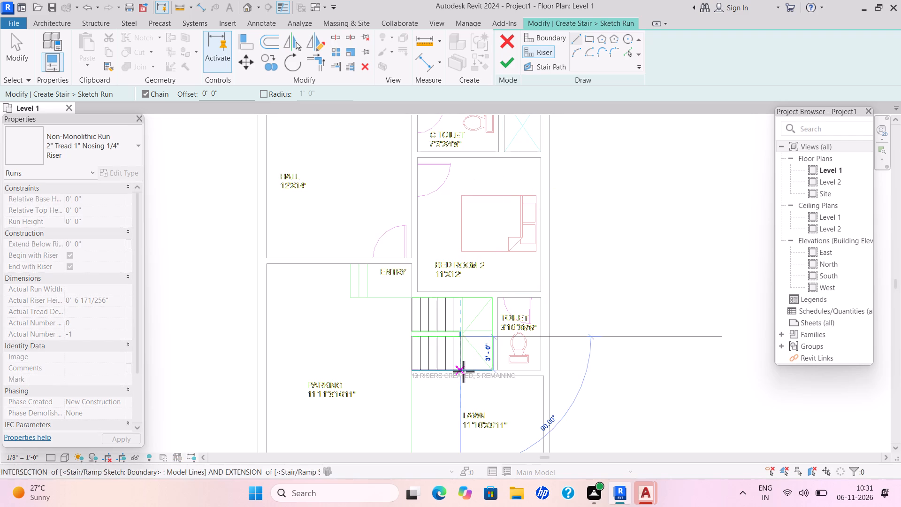
pyautogui.click(463, 371)
pyautogui.click(463, 331)
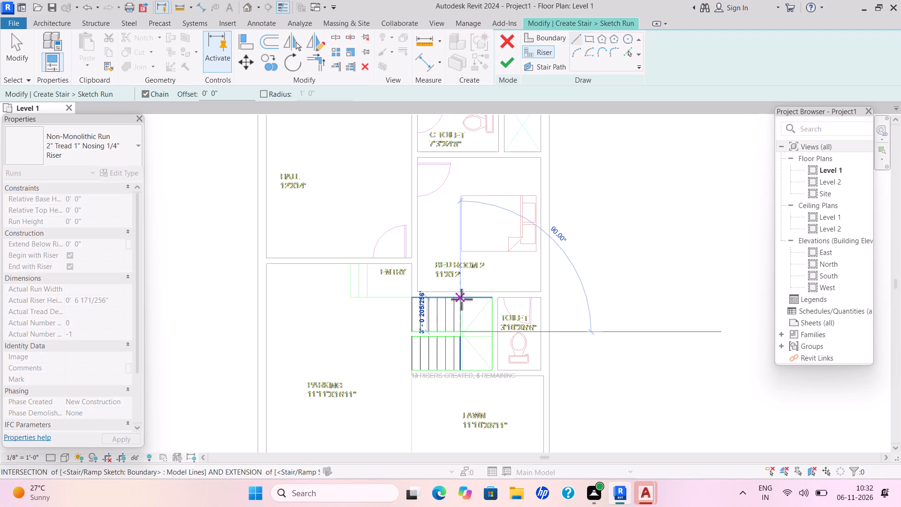
pyautogui.click(461, 299)
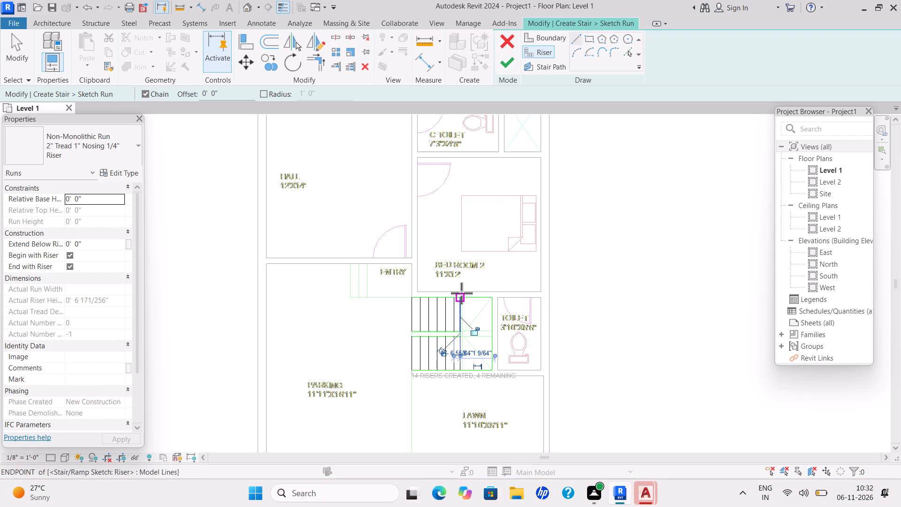
pyautogui.press('Escape')
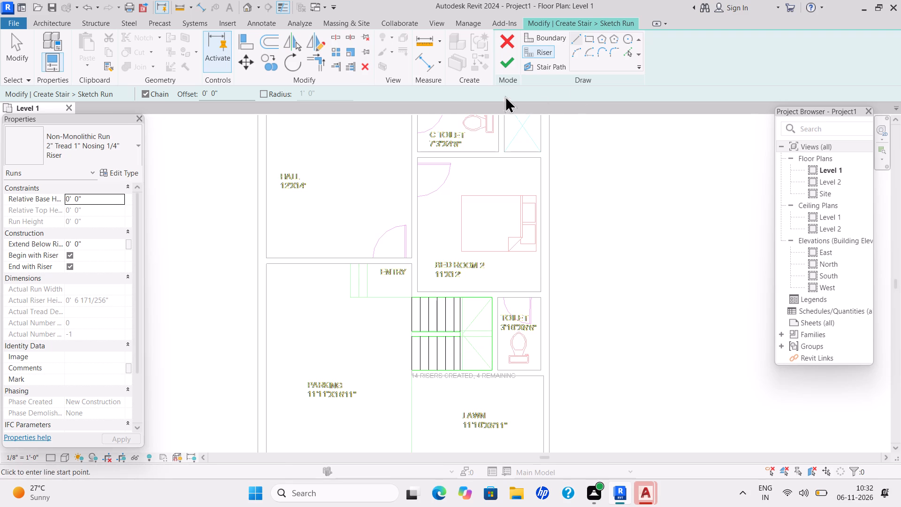
# Sketch a U-shaped stair path from the lower flight's parking edge, about 5'-11" into the landing and back along the upper flight, and finish the stair.
pyautogui.doubleClick(539, 62)
pyautogui.click(536, 66)
pyautogui.doubleClick(573, 36)
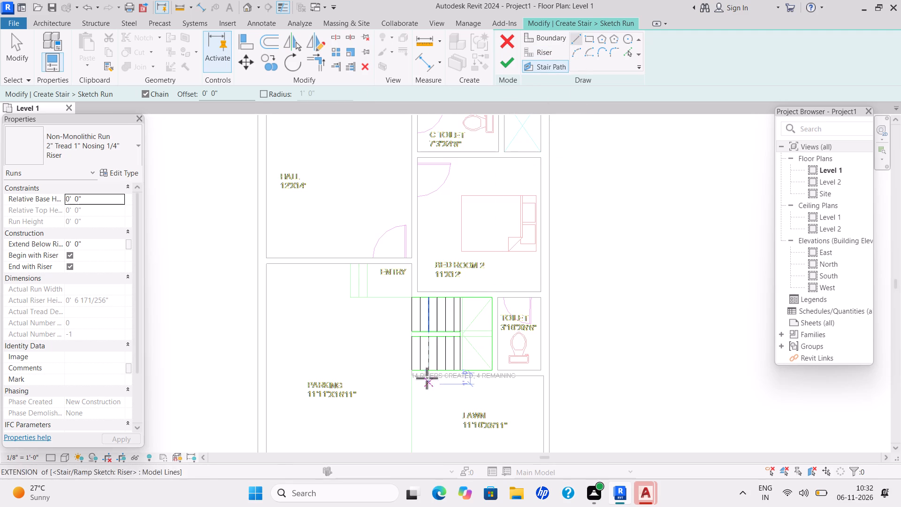
pyautogui.click(414, 353)
pyautogui.click(478, 355)
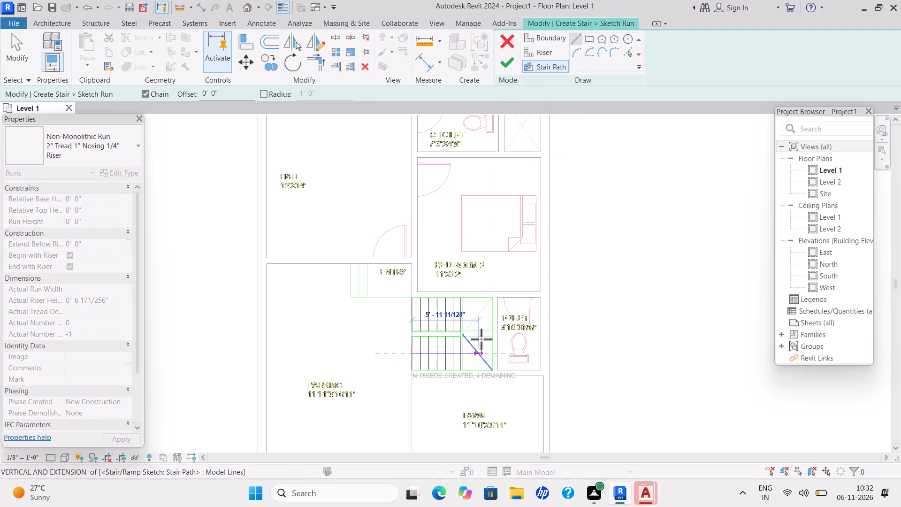
pyautogui.click(479, 314)
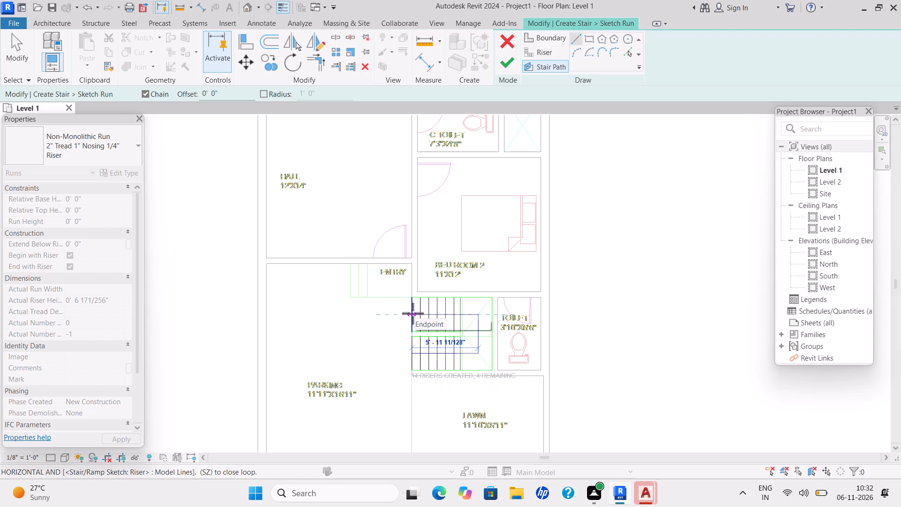
pyautogui.click(412, 313)
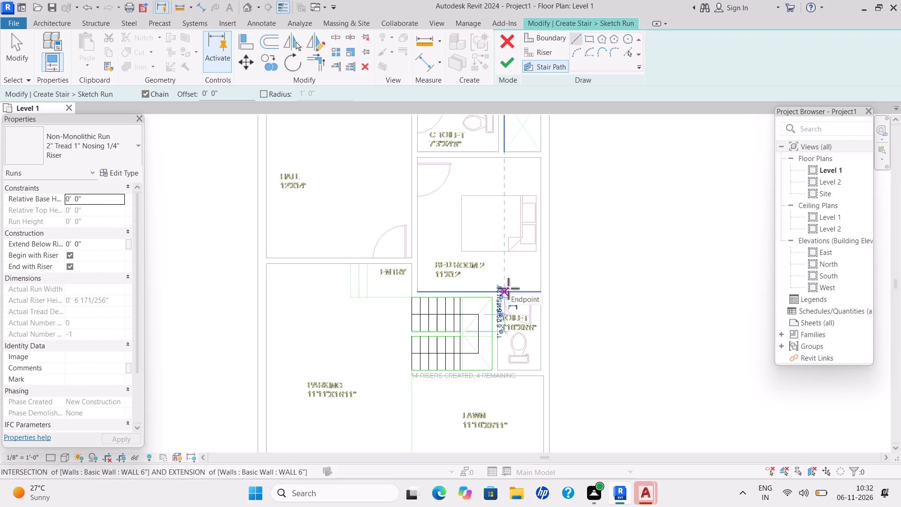
pyautogui.click(504, 65)
pyautogui.click(504, 67)
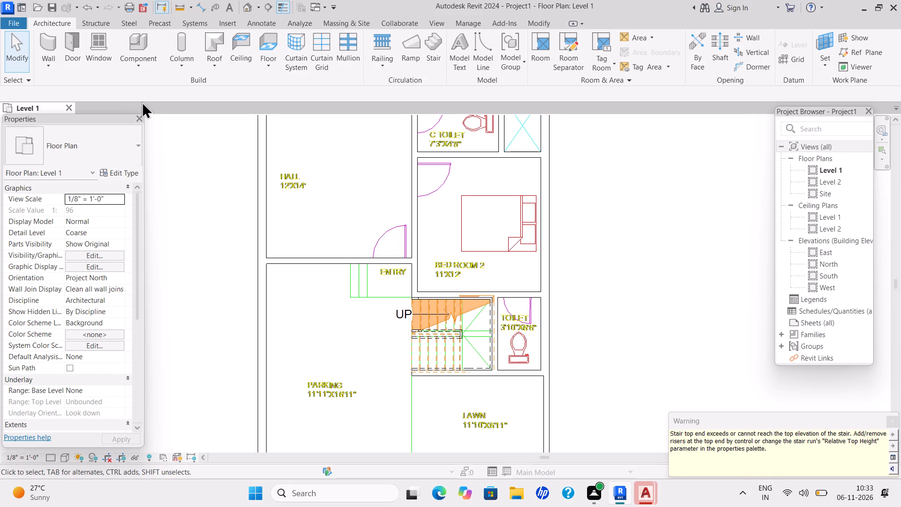
# Place Single-Flush 36" x 84" doors over the CAD door swings in the kitchen's and Bedroom 1's walls facing the small passage.
pyautogui.click(79, 61)
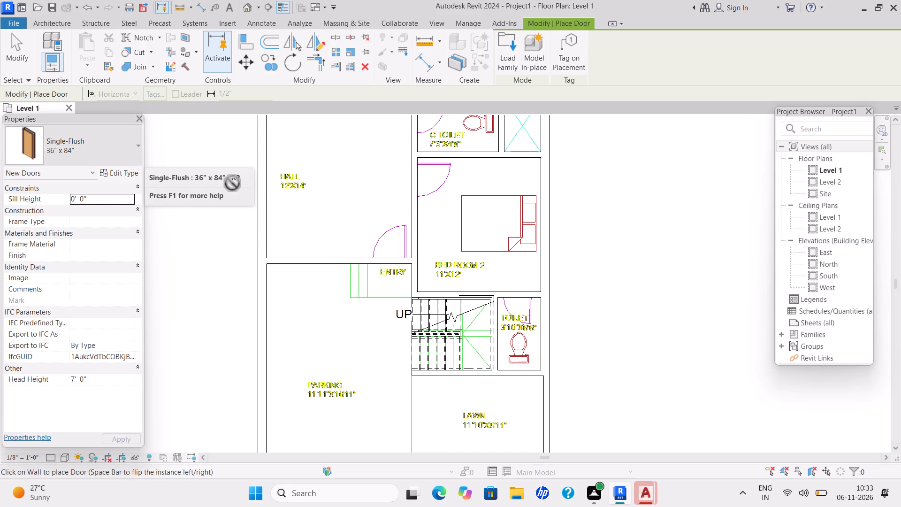
pyautogui.click(137, 150)
pyautogui.click(76, 298)
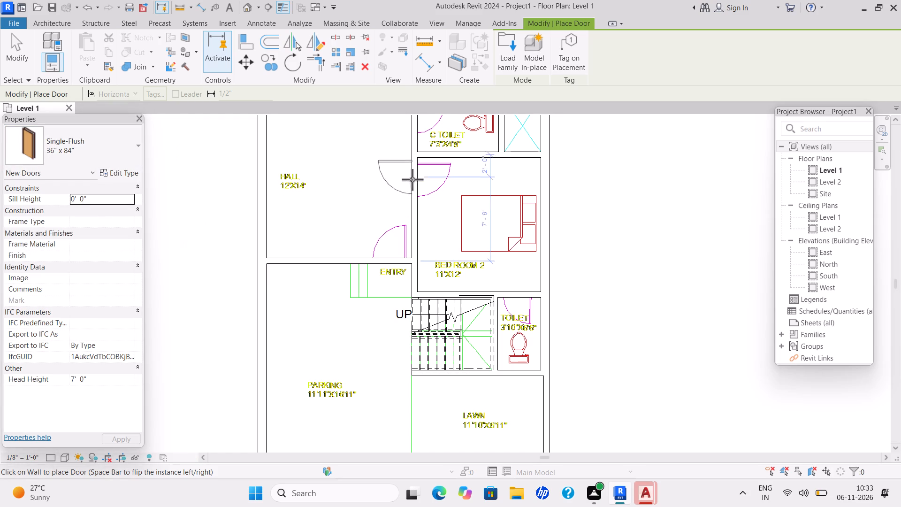
pyautogui.moveTo(385, 209); pyautogui.dragTo(312, 311, button='middle')
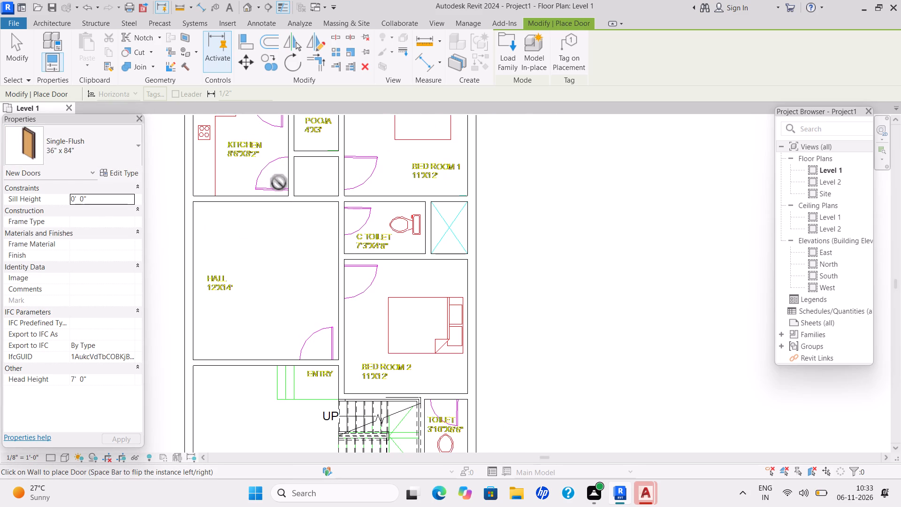
pyautogui.press('space')
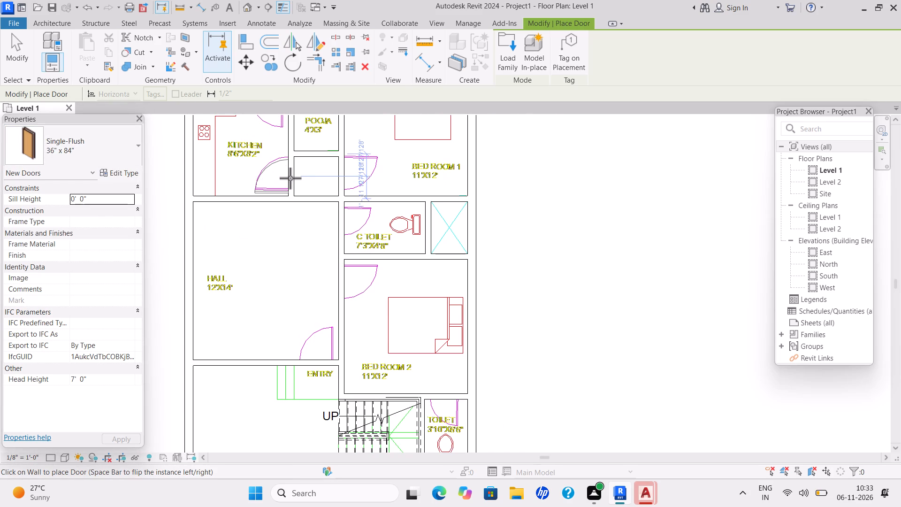
pyautogui.click(290, 178)
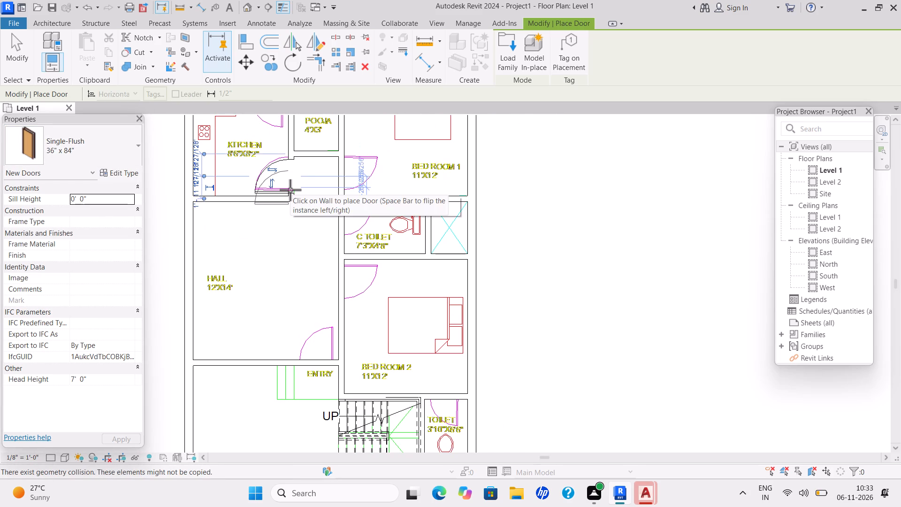
pyautogui.click(349, 176)
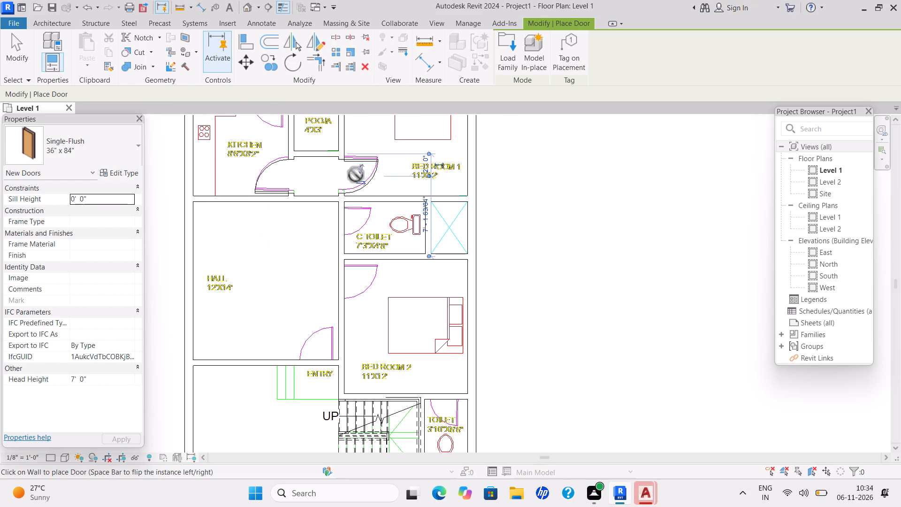
# Place Single-Flush 36" x 84" doors over the CAD door swings of the common toilet, Bedroom 2 and the hall's entry, matching their swing directions.
pyautogui.click(347, 223)
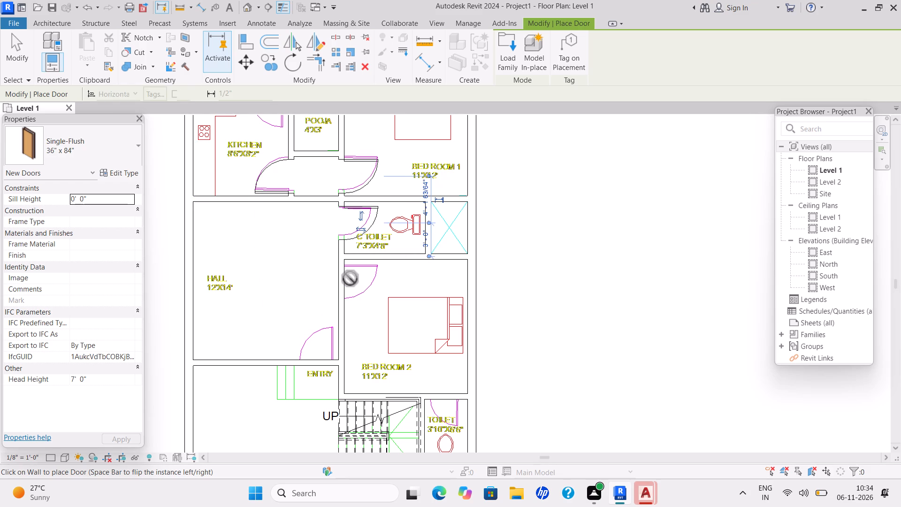
pyautogui.click(346, 281)
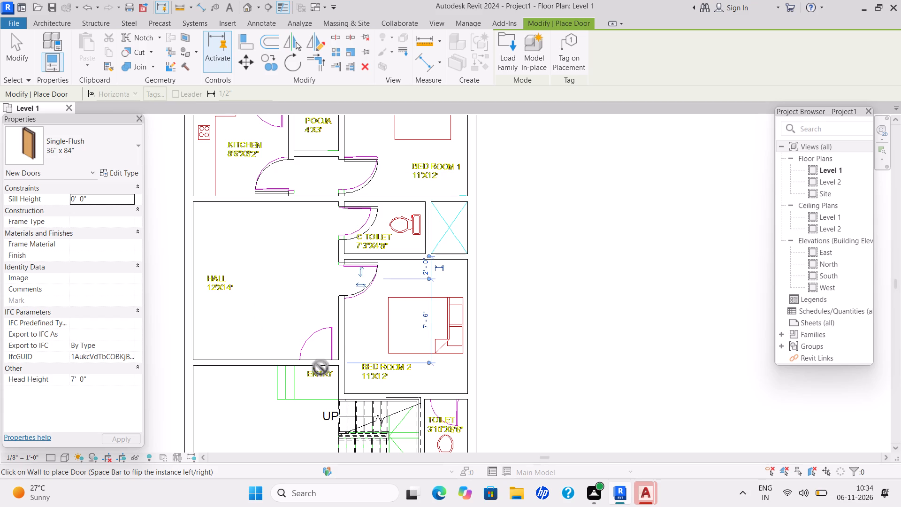
pyautogui.press('space')
pyautogui.click(318, 356)
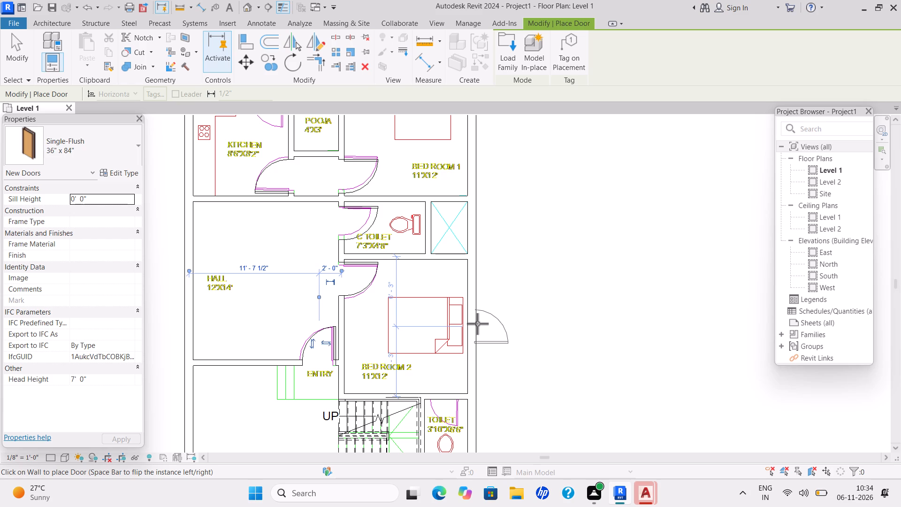
# Place a Single-Flush 36" x 84" door in the outer wall at Bedroom 1's corner, where the cross wall above the common toilet meets it.
pyautogui.click(481, 189)
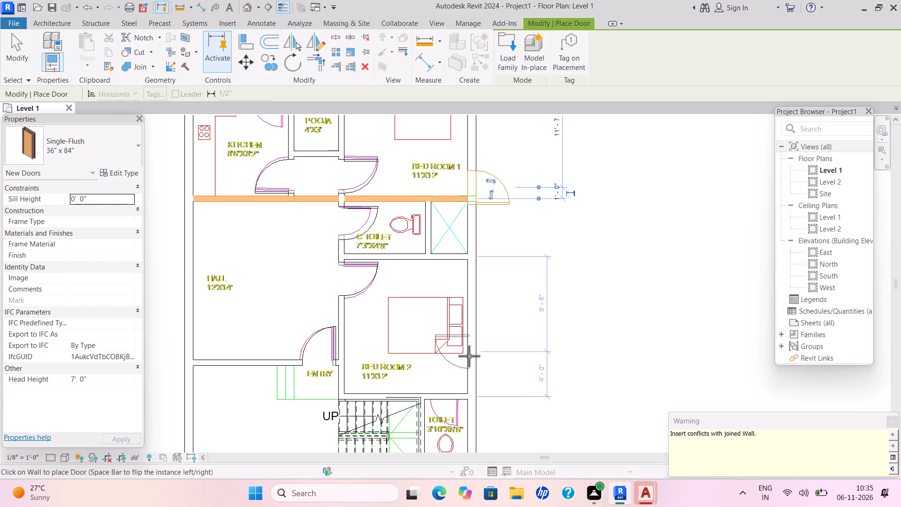
pyautogui.press('Escape')
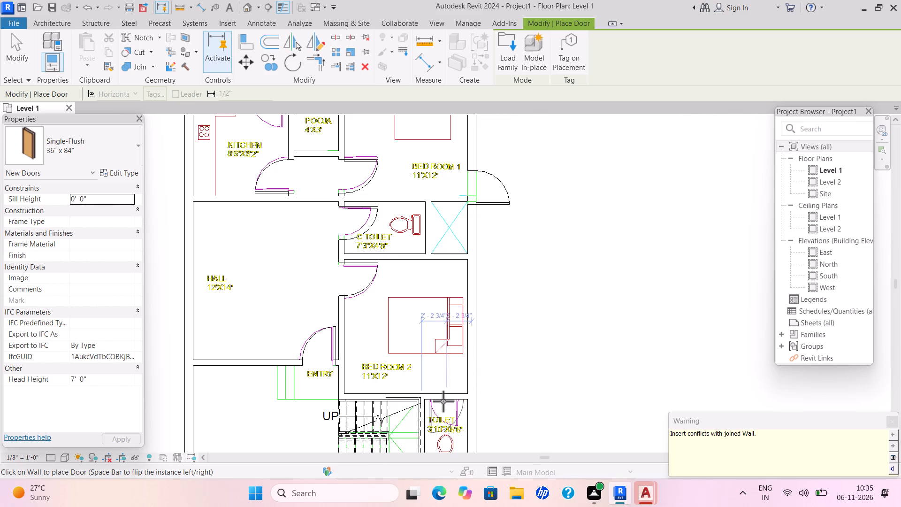
pyautogui.press('Escape')
pyautogui.press('Escape')
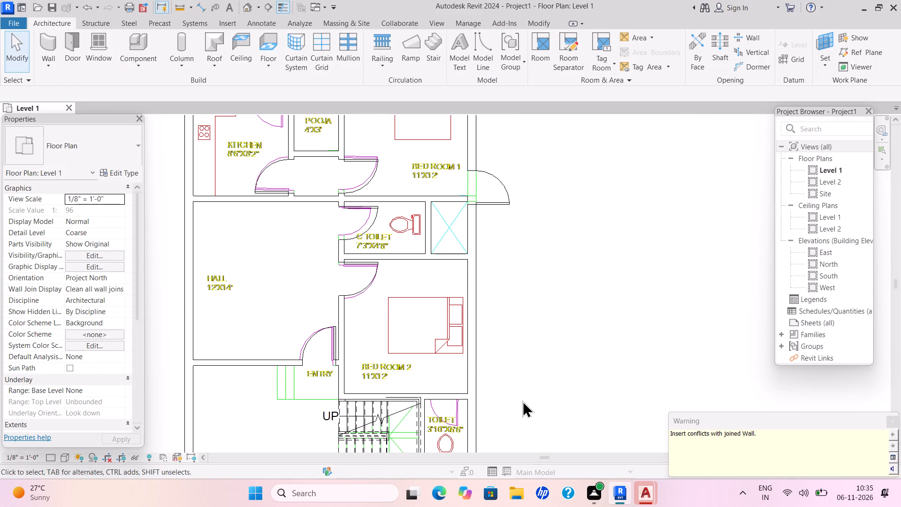
pyautogui.press('Escape')
# Look over the whole Level 1 plan and check the CAD door swings against the doors placed so far.
pyautogui.scroll(2, 404, 284)
pyautogui.scroll(-1, 406, 283)
pyautogui.scroll(1, 406, 283)
pyautogui.scroll(-1, 406, 283)
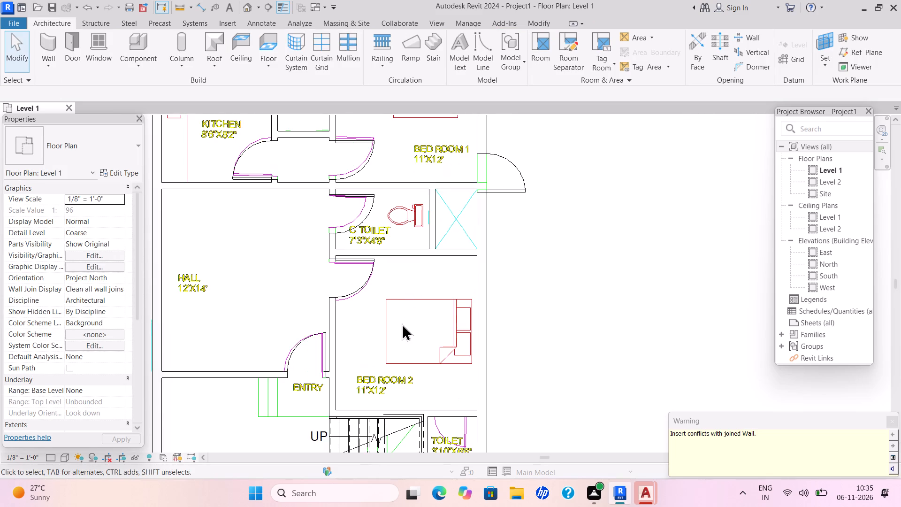
pyautogui.scroll(2, 398, 333)
pyautogui.scroll(-1, 396, 342)
pyautogui.scroll(2, 394, 347)
pyautogui.scroll(-1, 393, 351)
pyautogui.scroll(1, 393, 352)
pyautogui.scroll(-3, 390, 362)
pyautogui.scroll(7, 389, 366)
pyautogui.moveTo(390, 363); pyautogui.dragTo(461, 179, button='middle')
pyautogui.scroll(-1, 391, 362)
pyautogui.scroll(1, 458, 186)
pyautogui.scroll(-2, 459, 183)
pyautogui.scroll(2, 459, 181)
pyautogui.scroll(-6, 460, 180)
pyautogui.moveTo(410, 349); pyautogui.dragTo(477, 208, button='middle')
pyautogui.scroll(2, 437, 304)
pyautogui.scroll(-4, 443, 296)
pyautogui.scroll(1, 453, 276)
pyautogui.scroll(-4, 476, 208)
pyautogui.scroll(1, 469, 230)
pyautogui.moveTo(469, 235); pyautogui.dragTo(416, 383, button='middle')
pyautogui.scroll(-1, 417, 381)
pyautogui.scroll(1, 416, 377)
pyautogui.scroll(-3, 417, 371)
pyautogui.scroll(1, 424, 357)
pyautogui.moveTo(443, 299); pyautogui.dragTo(412, 395, button='middle')
pyautogui.scroll(-1, 432, 341)
pyautogui.scroll(1, 412, 396)
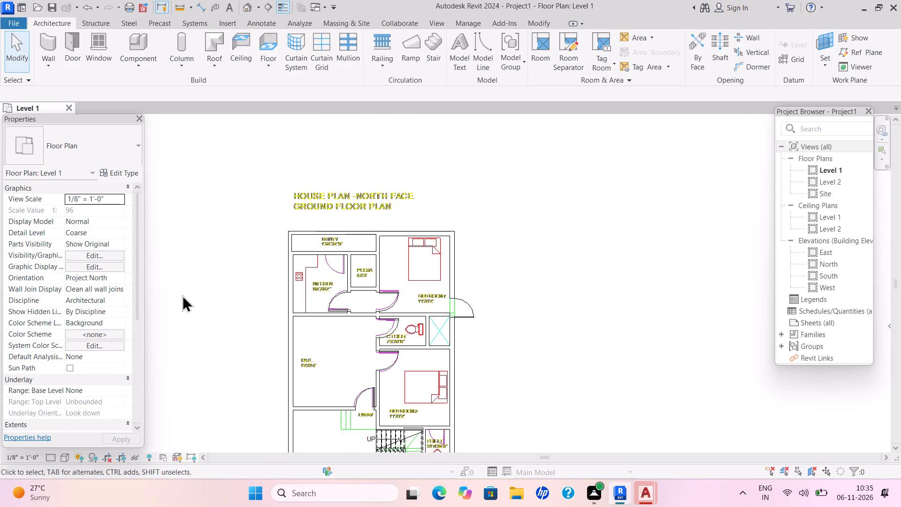
# Place a Single-Flush 36" x 84" door over the CAD door swing in the wall between the kitchen and the utility, flipped to match it.
pyautogui.click(76, 58)
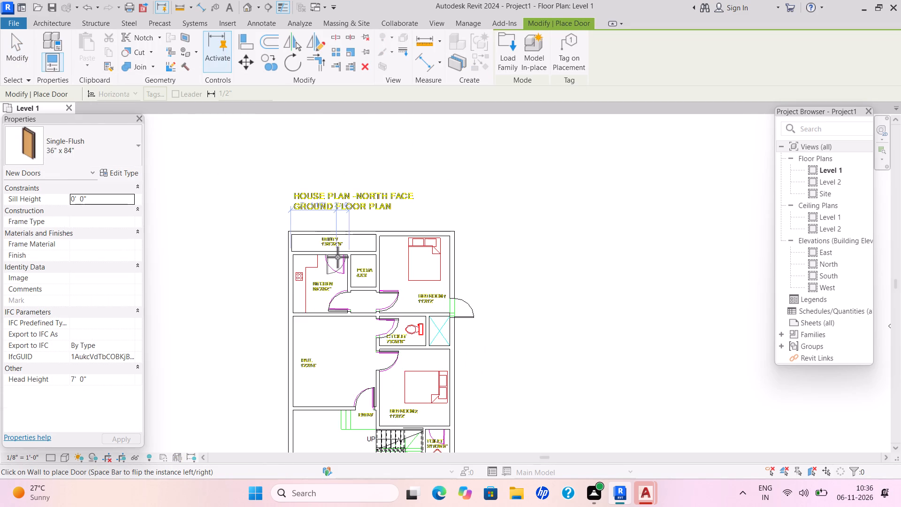
pyautogui.press('space')
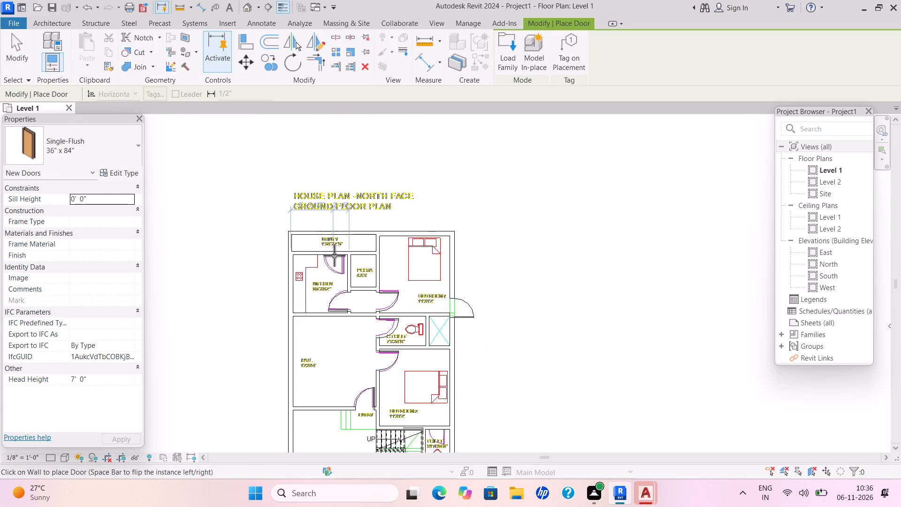
pyautogui.click(334, 255)
pyautogui.press('Escape')
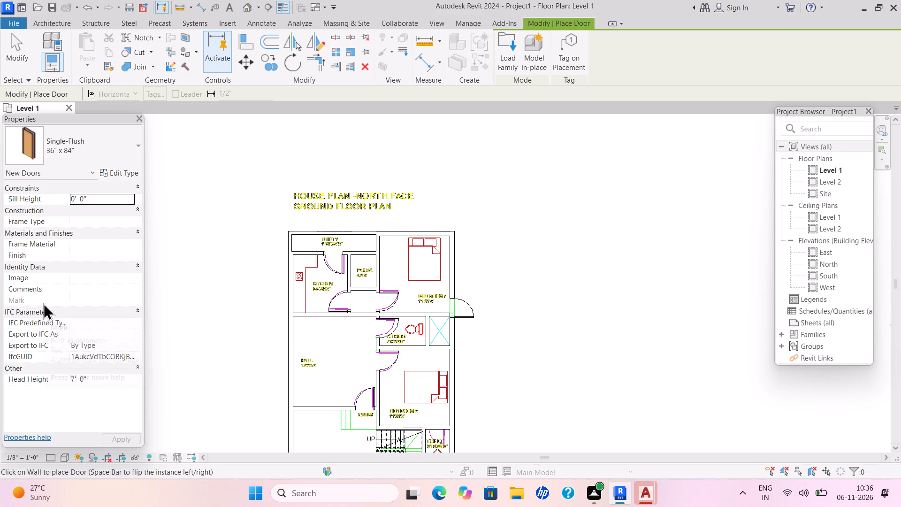
pyautogui.press('Escape')
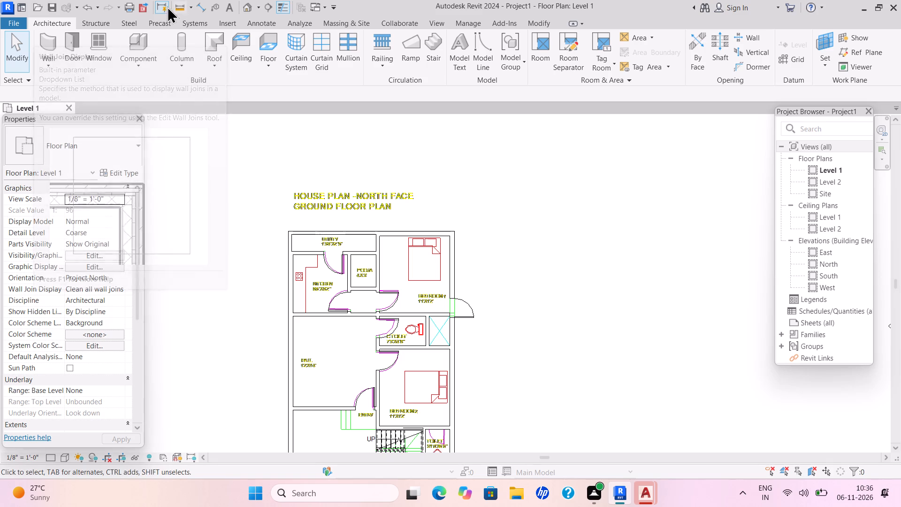
# Load the Bed_17739 family as a component from the beds folder inside SHUBHAM CITY in Documents.
pyautogui.click(131, 60)
pyautogui.click(166, 88)
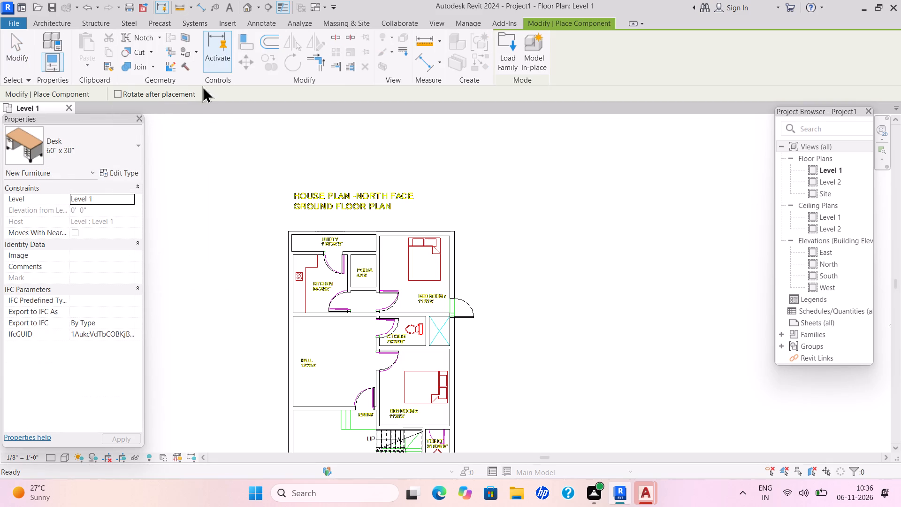
pyautogui.doubleClick(509, 65)
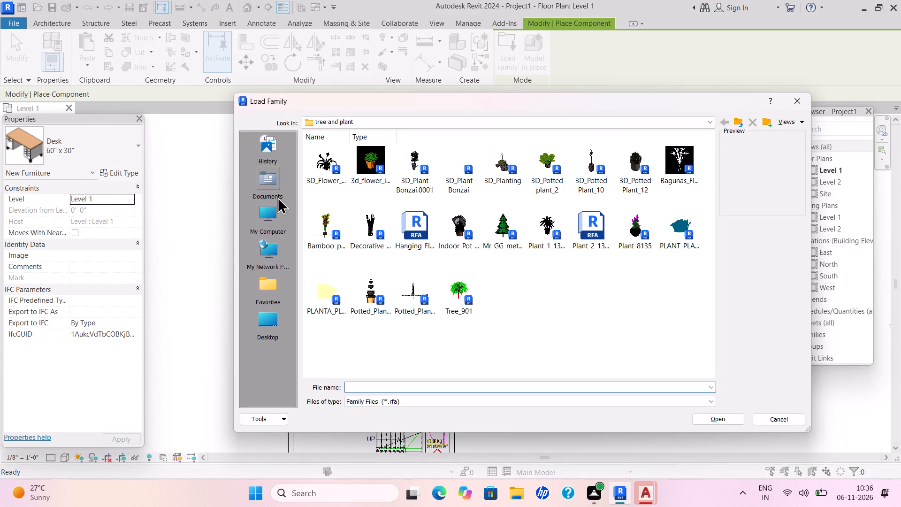
pyautogui.doubleClick(277, 196)
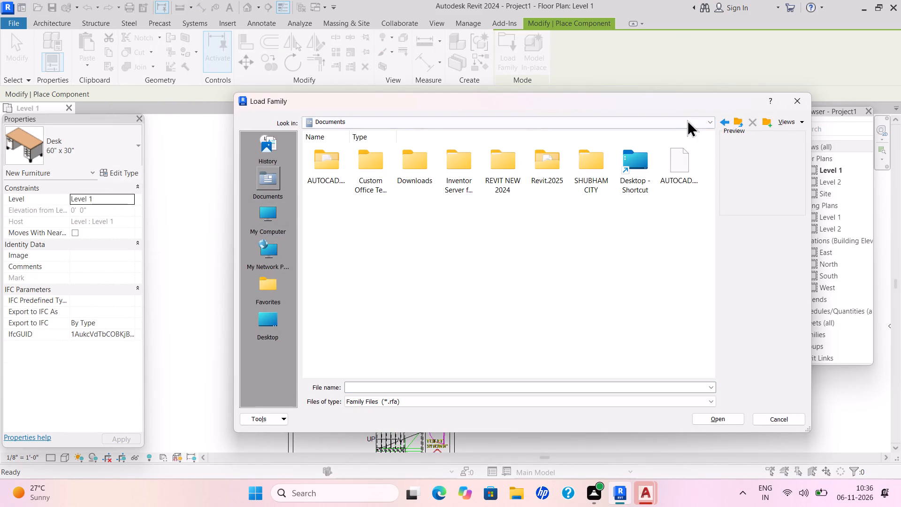
pyautogui.click(705, 121)
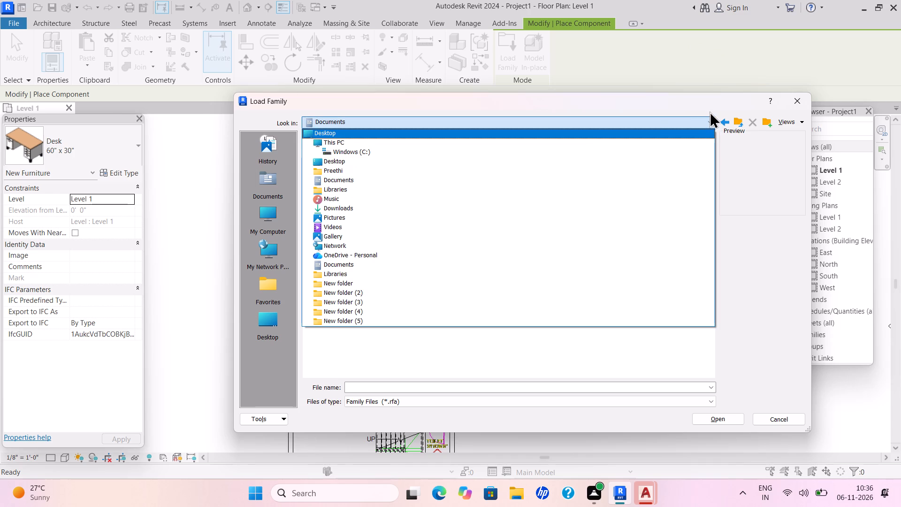
pyautogui.doubleClick(260, 194)
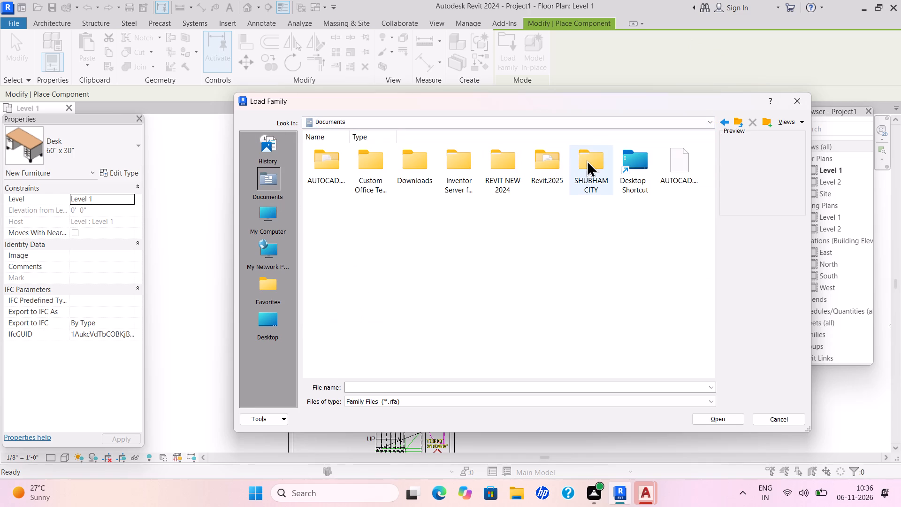
pyautogui.doubleClick(588, 161)
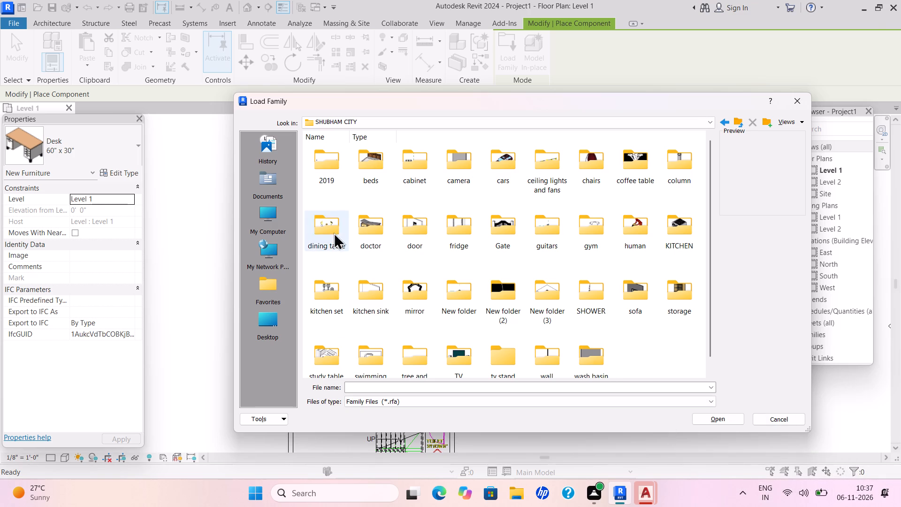
pyautogui.doubleClick(374, 169)
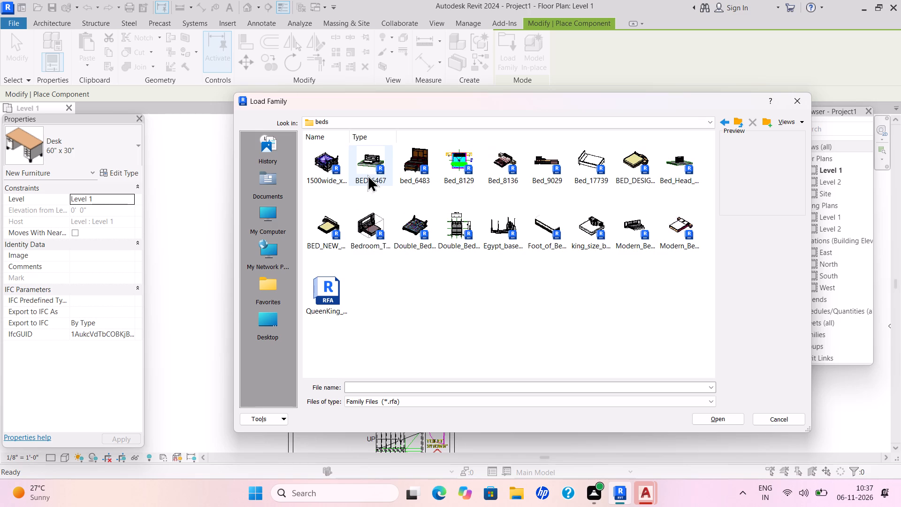
pyautogui.scroll(1, 373, 178)
pyautogui.scroll(-1, 373, 178)
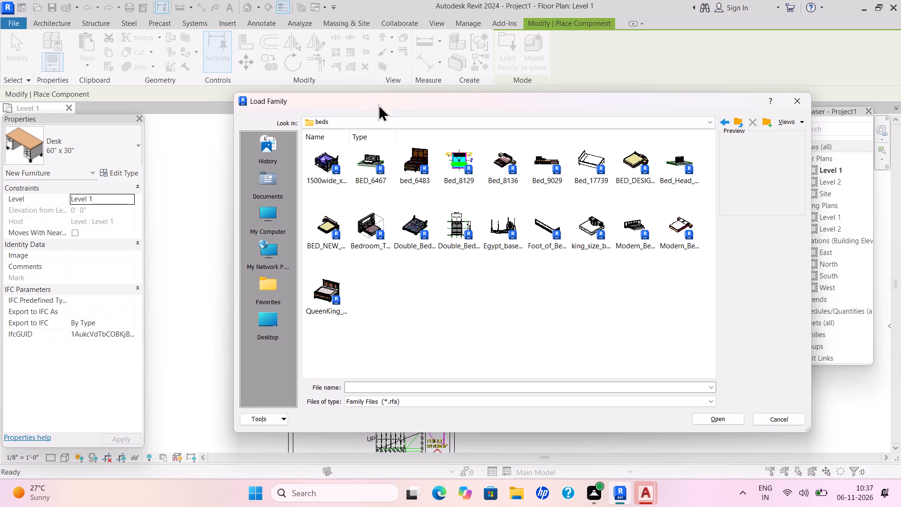
pyautogui.doubleClick(596, 165)
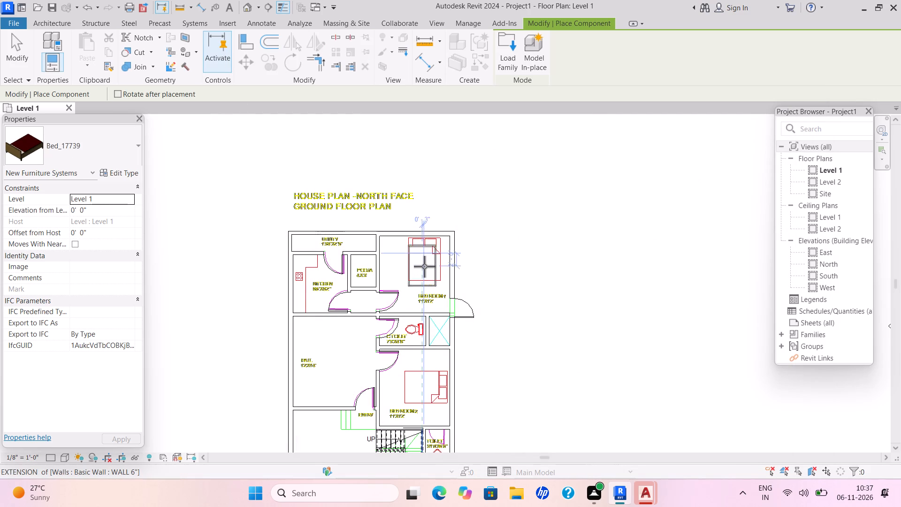
# Place Bed_17739 over the CAD beds in Bedroom 1 and Bedroom 2, rotating the second one to match the drawing.
pyautogui.click(429, 261)
pyautogui.moveTo(451, 311); pyautogui.dragTo(450, 306, button='middle')
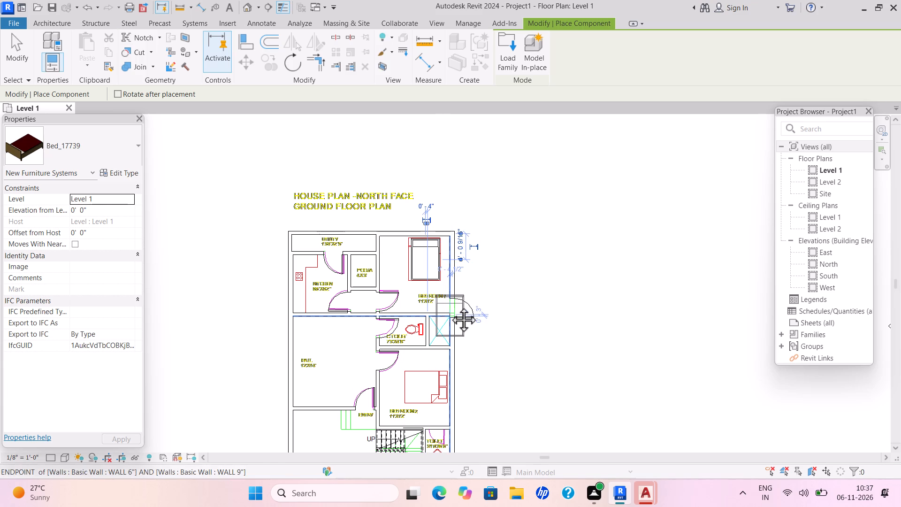
pyautogui.moveTo(450, 306); pyautogui.dragTo(450, 264, button='middle')
pyautogui.press('space')
pyautogui.press('space')
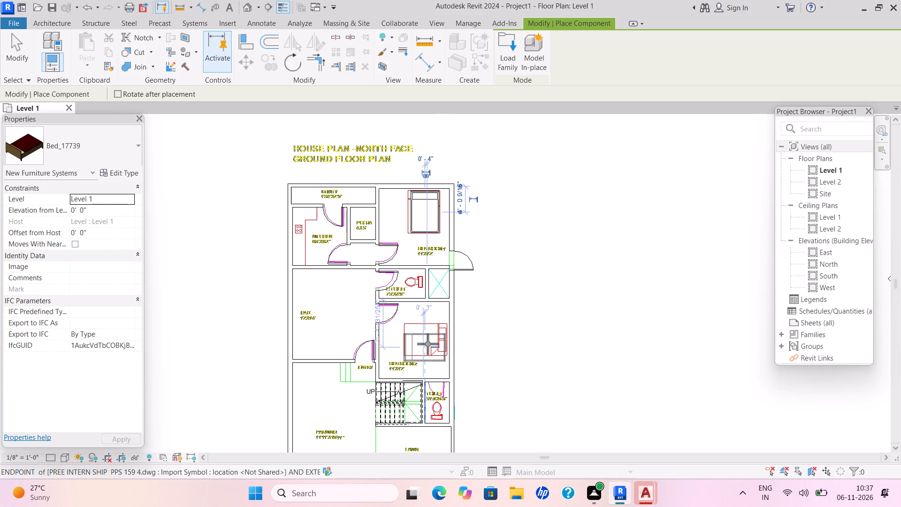
pyautogui.press('space')
pyautogui.press('space')
pyautogui.press('space')
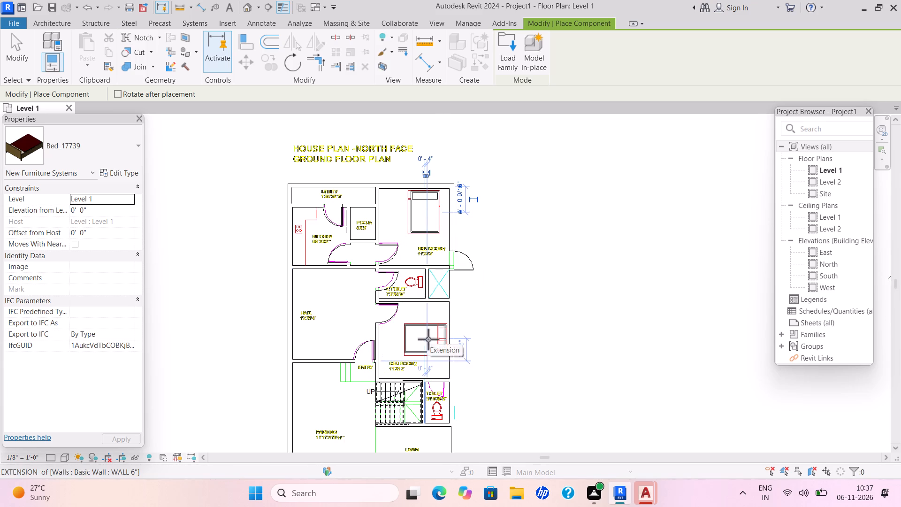
pyautogui.click(428, 339)
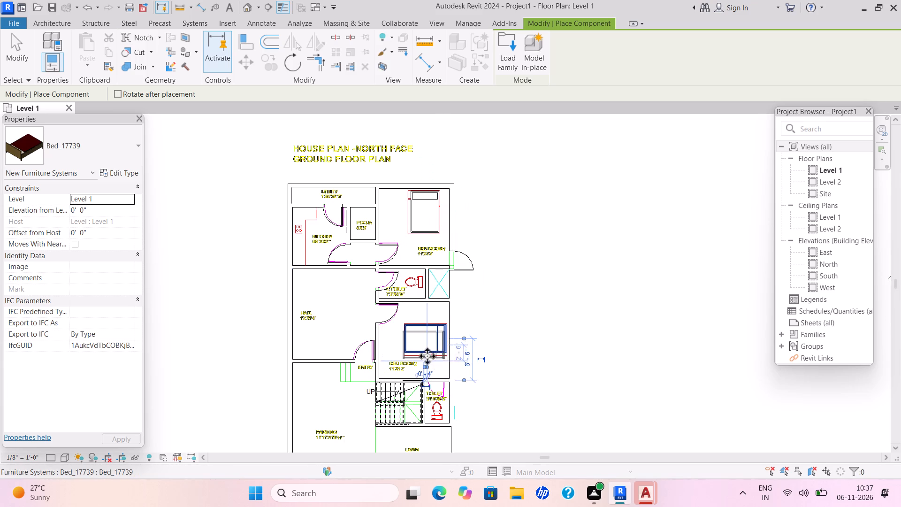
pyautogui.scroll(-1, 433, 354)
pyautogui.moveTo(431, 342); pyautogui.dragTo(378, 224, button='middle')
pyautogui.press('Escape')
pyautogui.press('Escape')
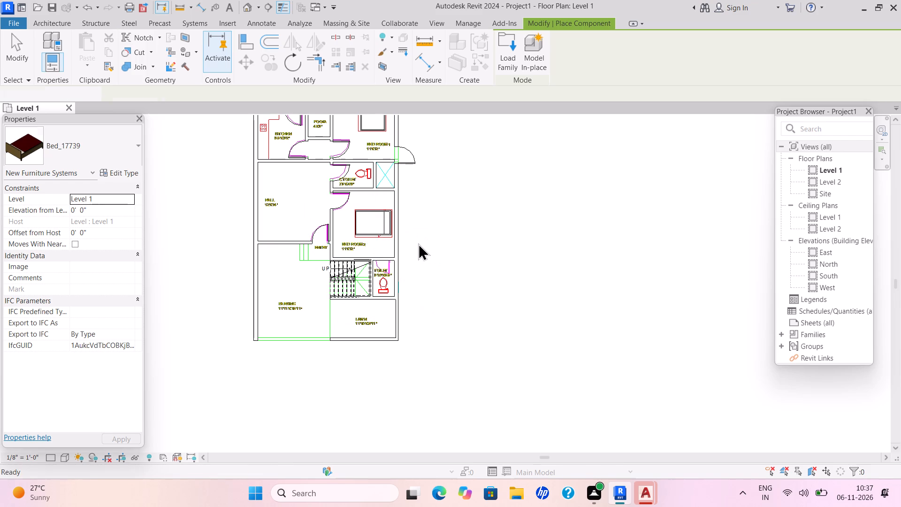
pyautogui.press('Escape')
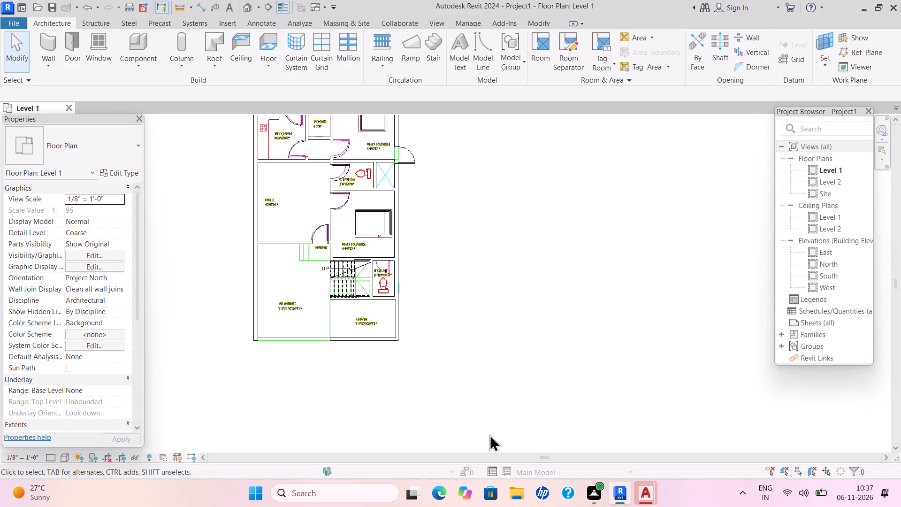
# Start placing another component and browse to the Documents folder to load its family.
pyautogui.moveTo(513, 291); pyautogui.dragTo(493, 391, button='middle')
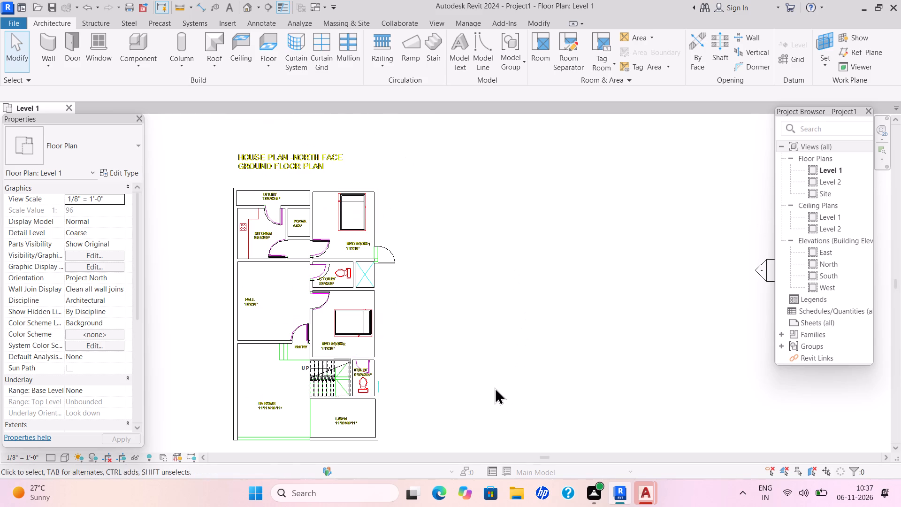
pyautogui.press('Escape')
pyautogui.press('Escape')
pyautogui.click(132, 74)
pyautogui.click(139, 67)
pyautogui.click(151, 89)
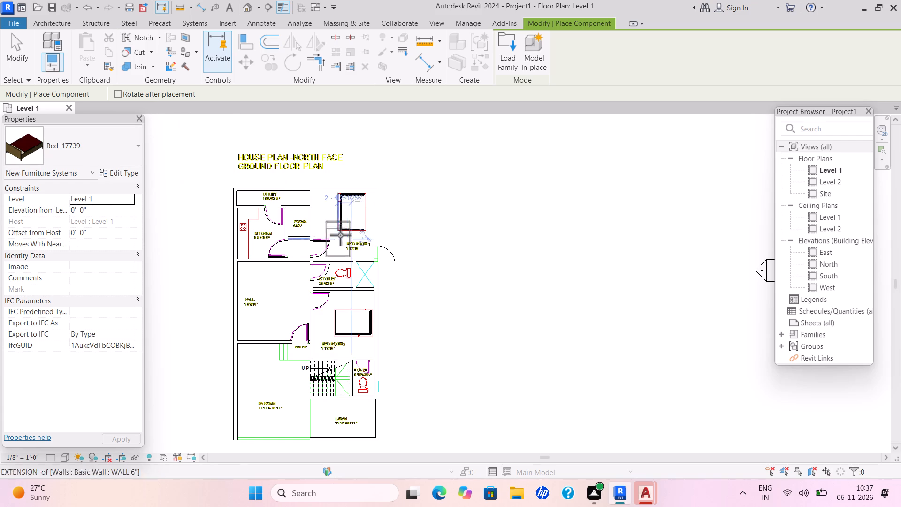
pyautogui.doubleClick(514, 55)
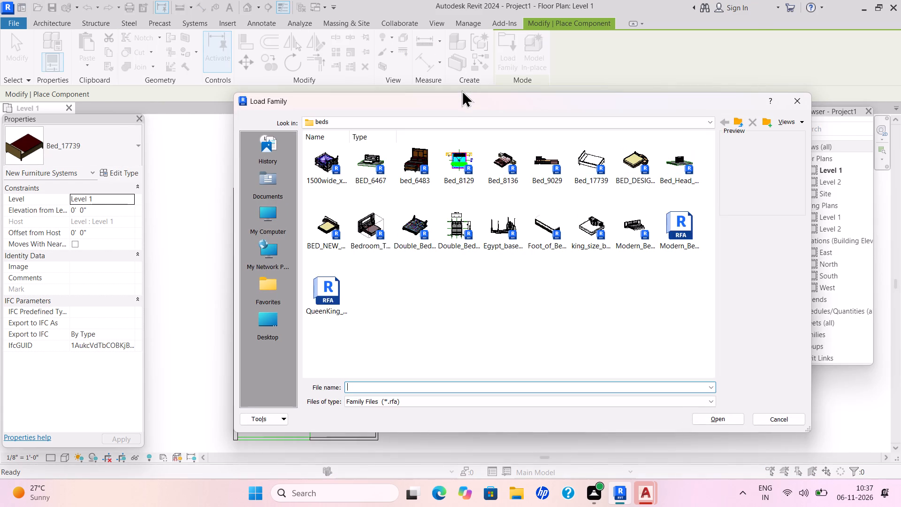
pyautogui.doubleClick(270, 194)
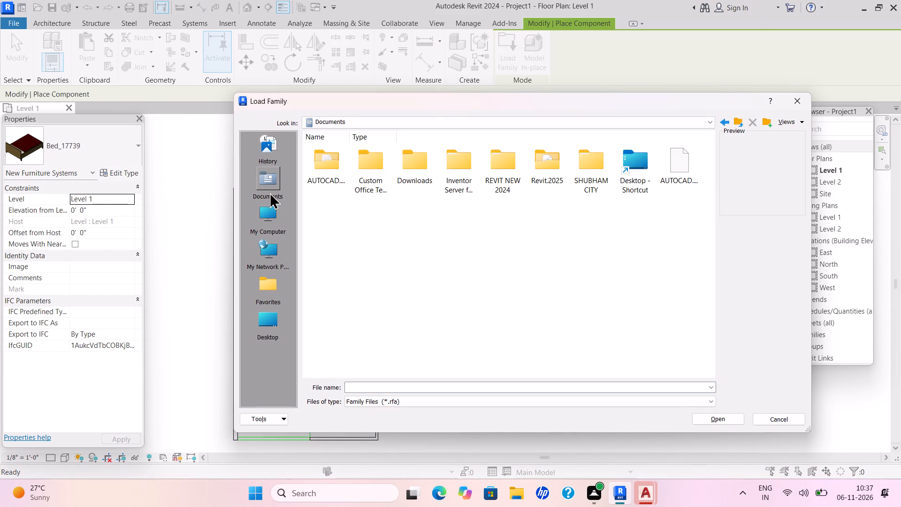
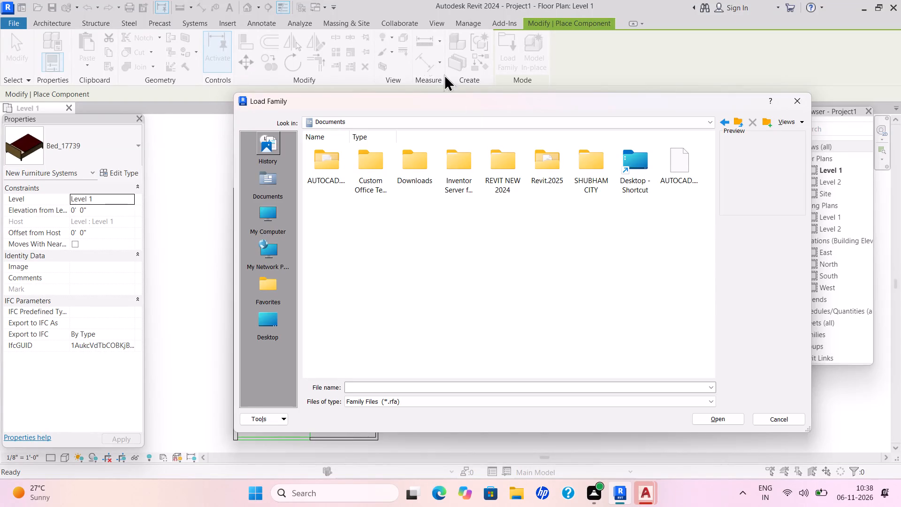
# Load the Modern_Toilet_7747 family from the wash basin folder inside SHUBHAM CITY.
pyautogui.doubleClick(586, 174)
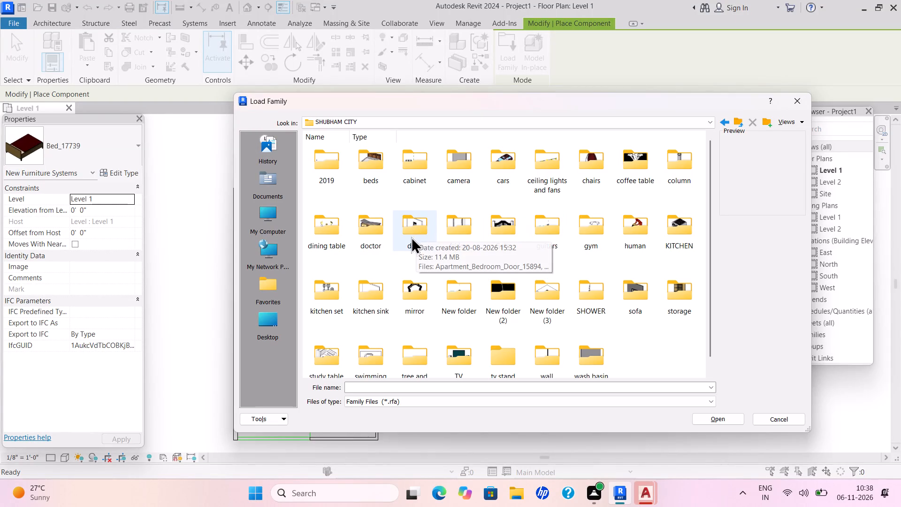
pyautogui.doubleClick(592, 347)
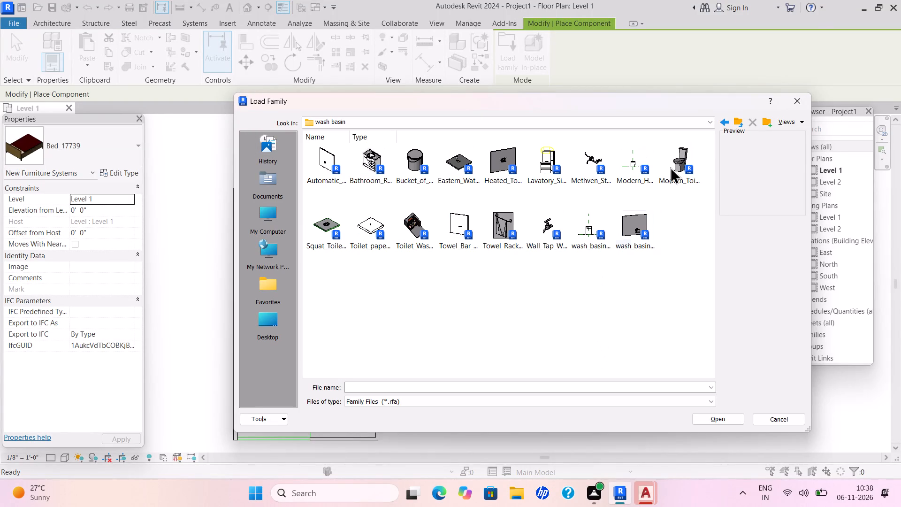
pyautogui.doubleClick(683, 147)
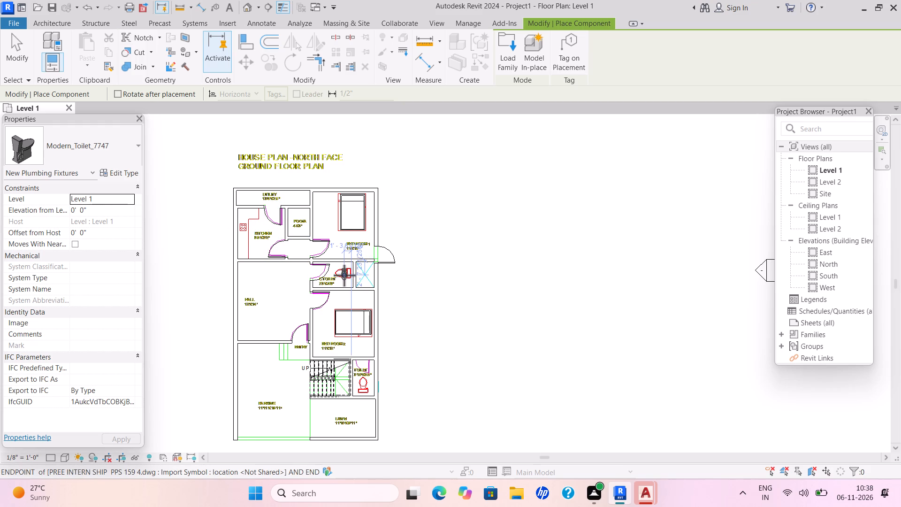
# Place Modern_Toilet_7747 over the CAD toilet in the toilet room between the two bedrooms, rotated to match the drawing.
pyautogui.press('space')
pyautogui.press('space')
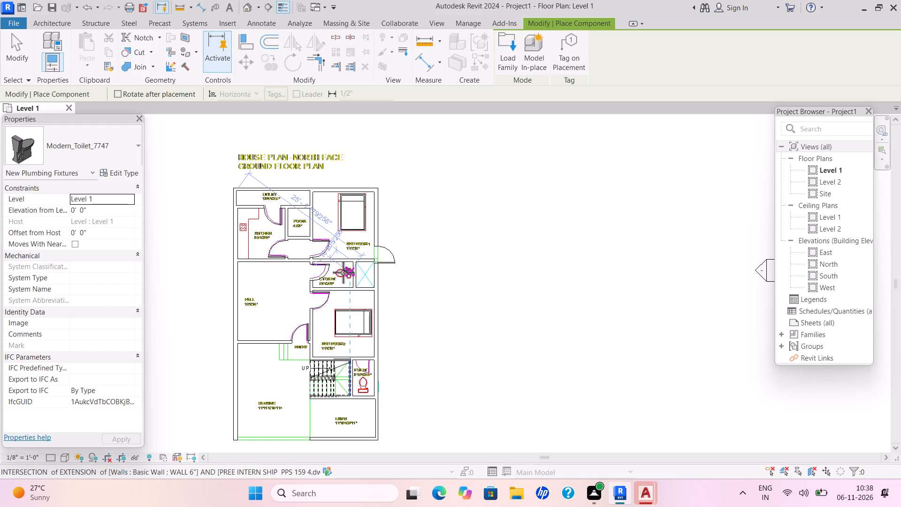
pyautogui.press('space')
pyautogui.press('space')
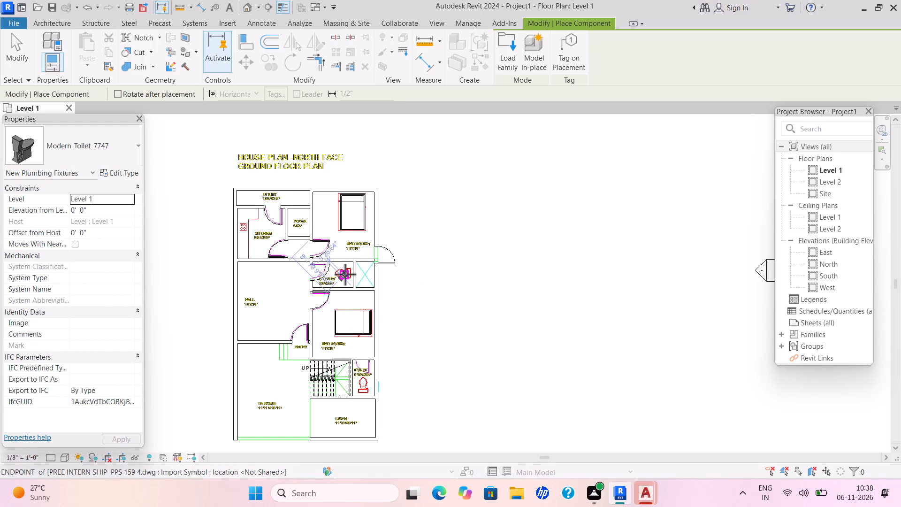
pyautogui.press('space')
pyautogui.press('space')
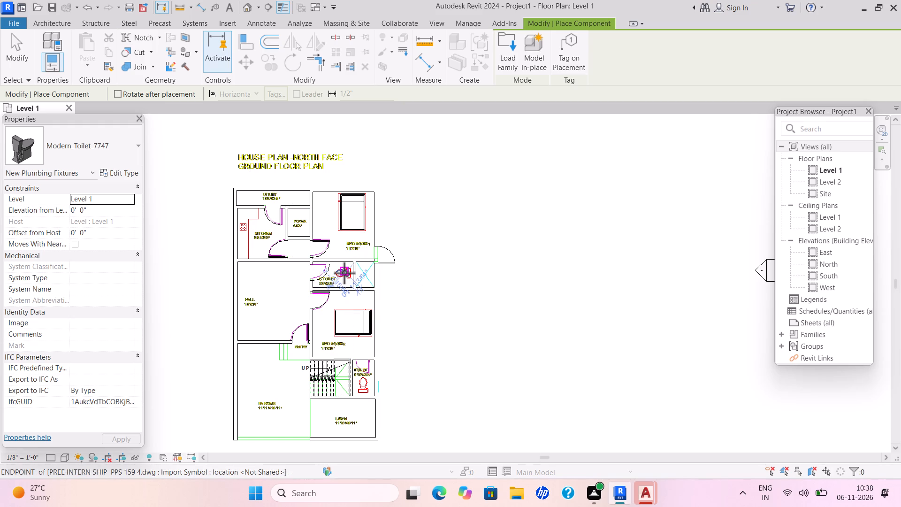
pyautogui.press('space')
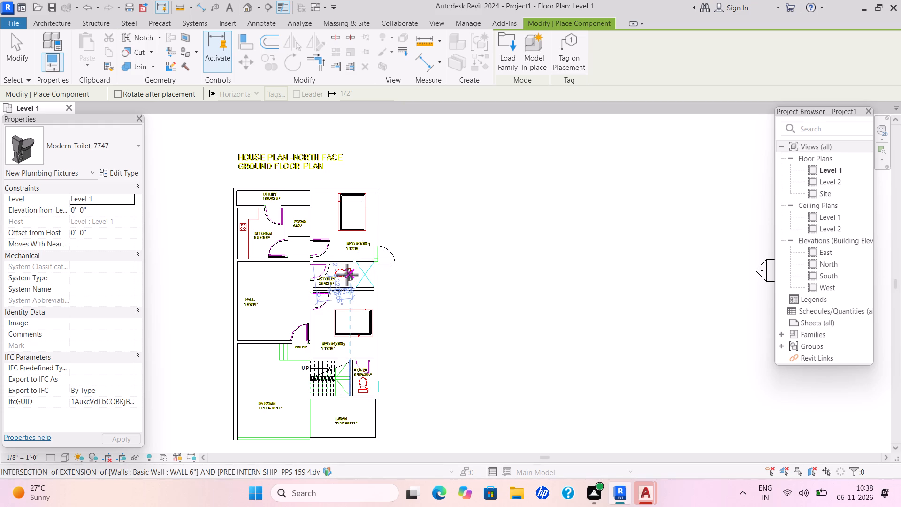
pyautogui.press('space')
pyautogui.press('space')
pyautogui.press('space')
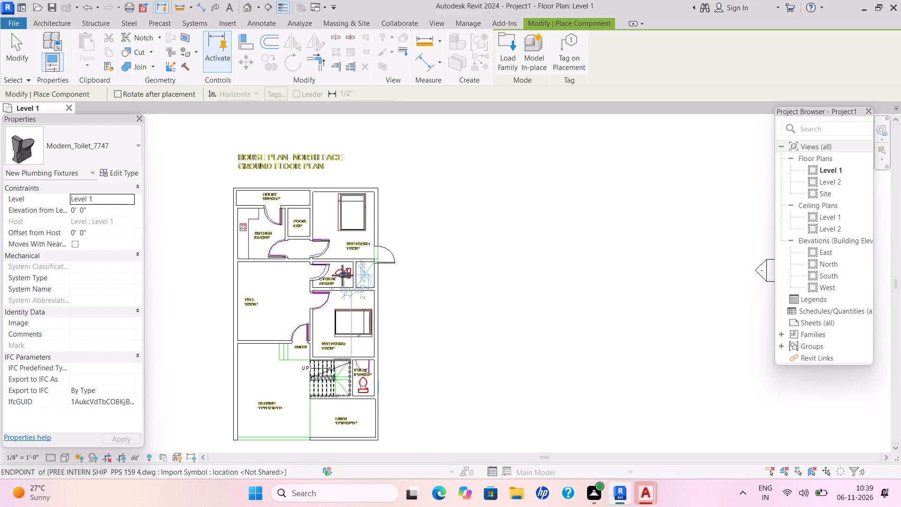
pyautogui.click(342, 275)
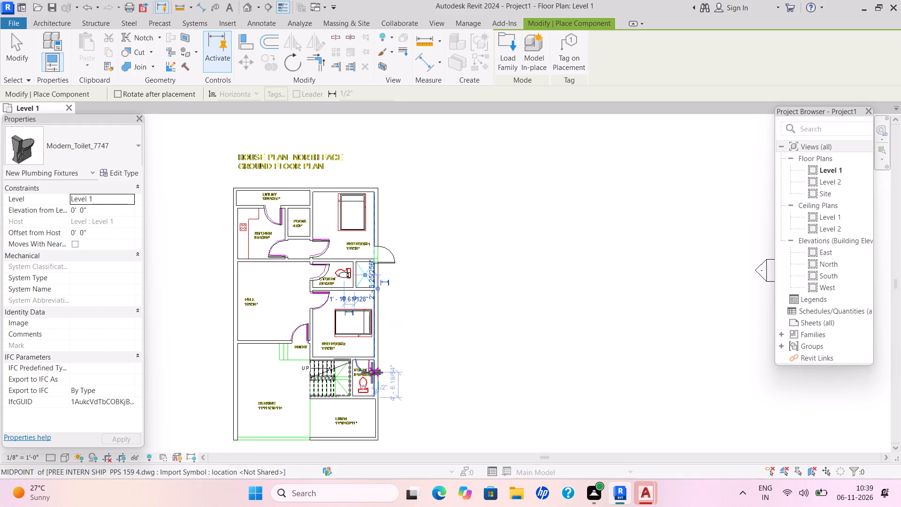
# Place a second Modern_Toilet_7747 over the CAD toilet in the small toilet beside the stair, rotated to match.
pyautogui.press('space')
pyautogui.press('space')
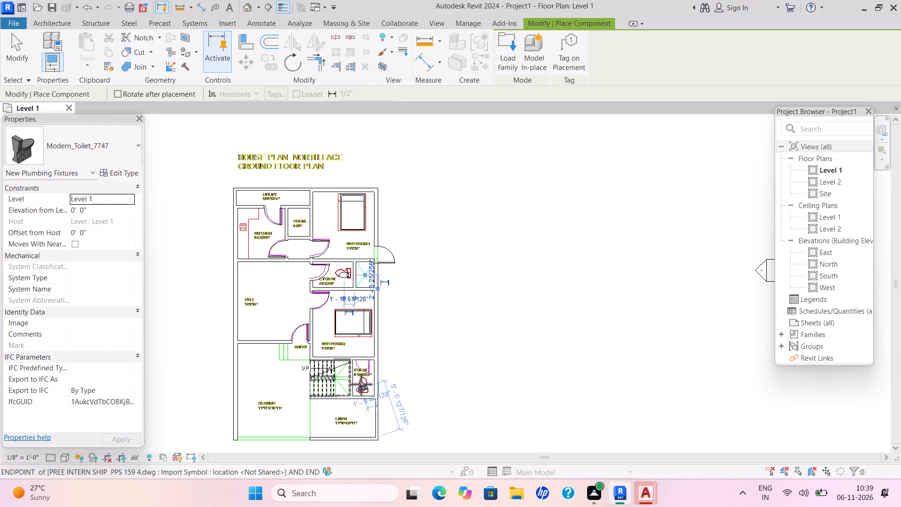
pyautogui.press('space')
pyautogui.press('space')
pyautogui.press('space')
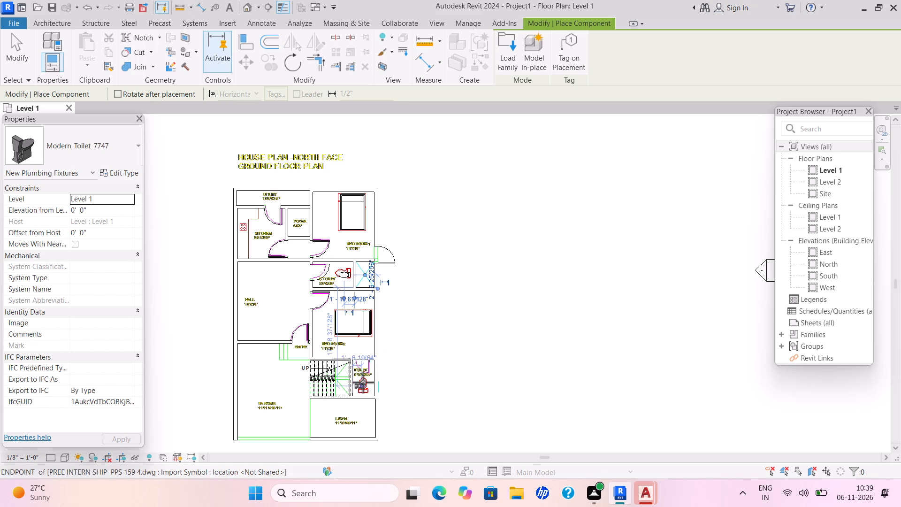
pyautogui.press('space')
pyautogui.press('space')
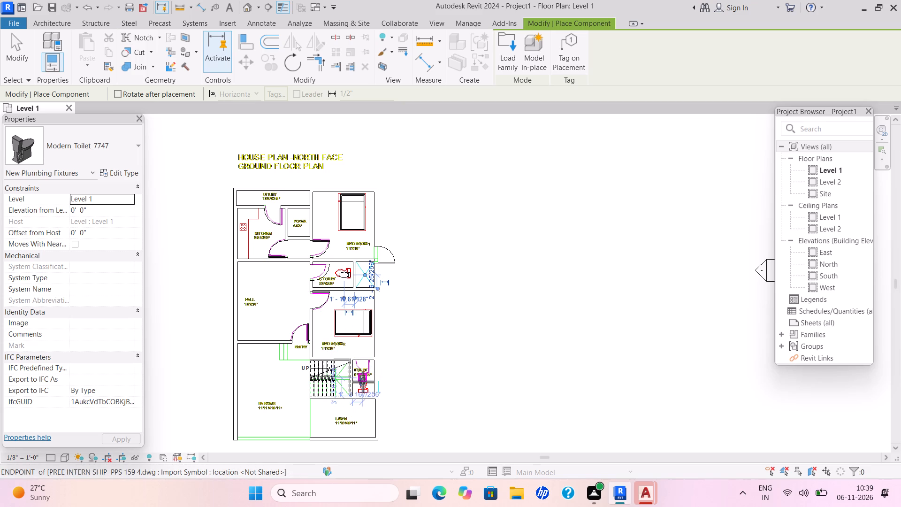
pyautogui.click(363, 382)
pyautogui.press('Escape')
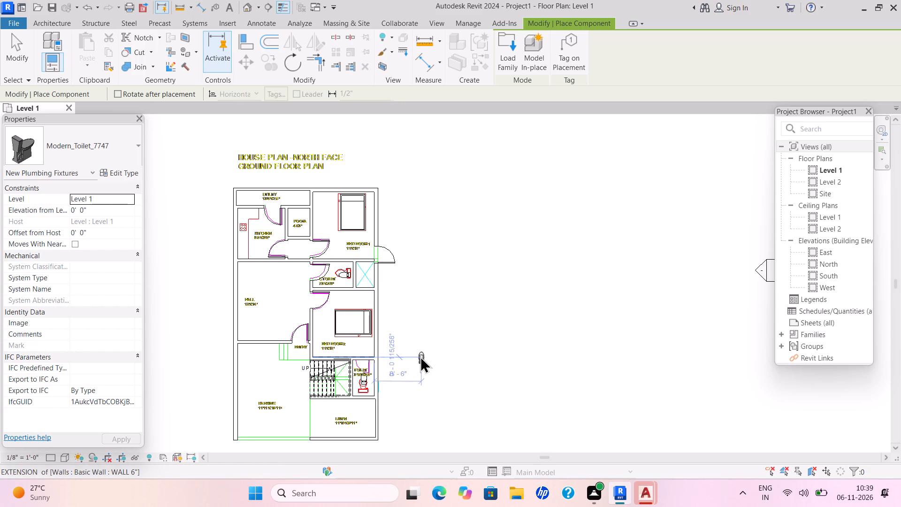
pyautogui.press('Escape')
pyautogui.press('Escape')
# Nudge the toilet beside the stair slightly down the plan to line up with its CAD symbol.
pyautogui.click(366, 378)
pyautogui.press('Down')
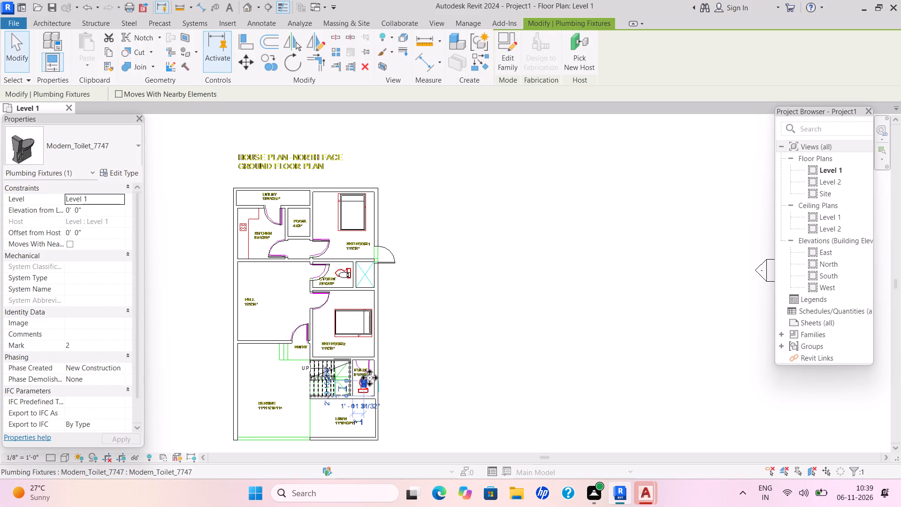
pyautogui.press('Down')
pyautogui.press('Down')
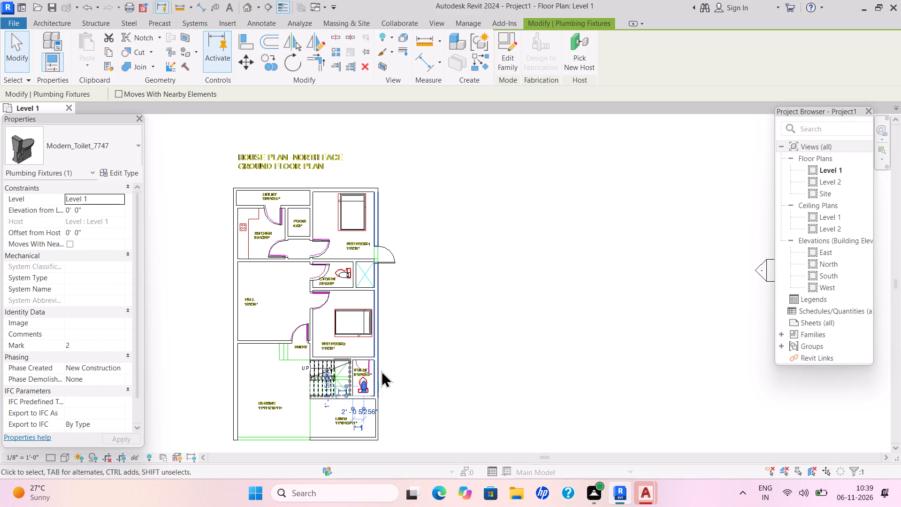
pyautogui.press('Escape')
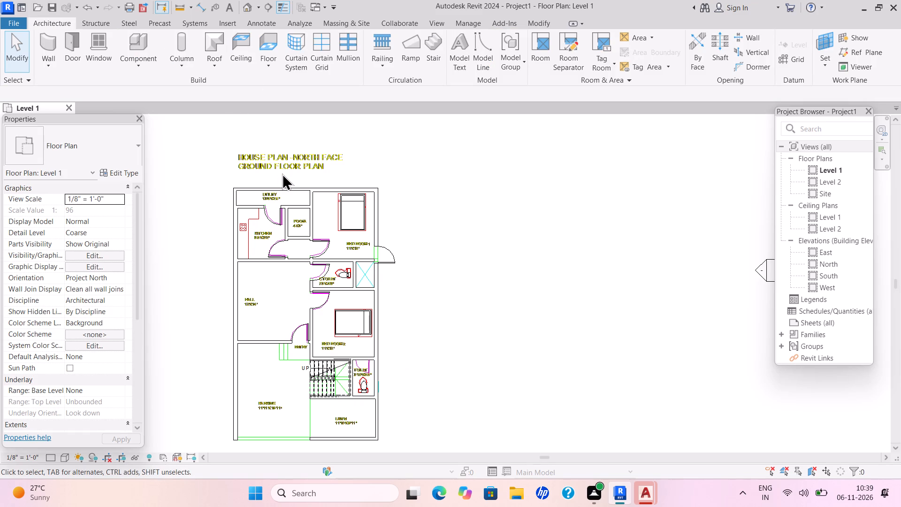
# Set the Level 1 plan's visual style to Wireframe.
pyautogui.click(67, 454)
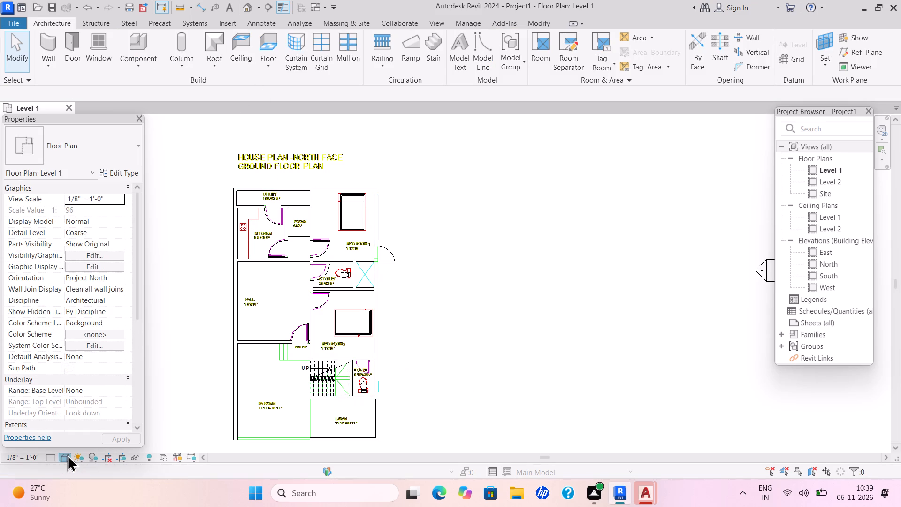
pyautogui.click(133, 390)
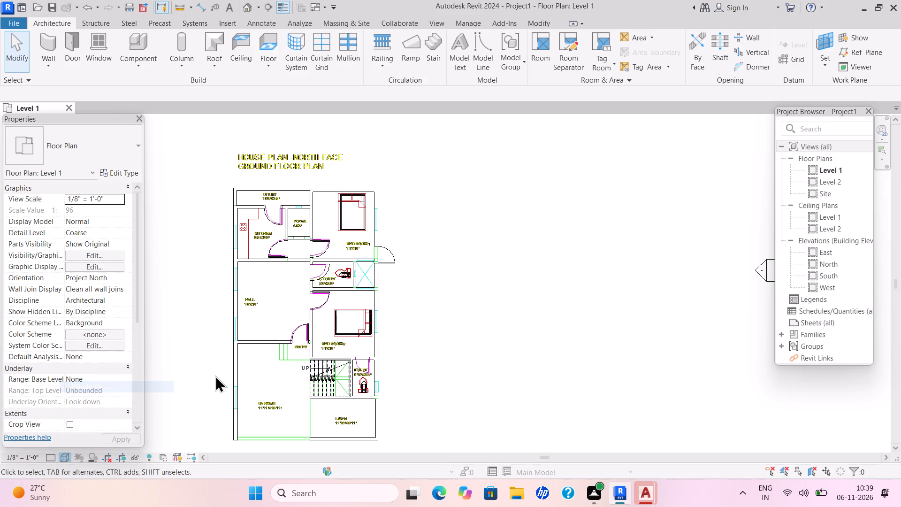
# Place Window-Casement-Double 57" x 72" windows in the outer walls of the kitchen, Bedroom 1 and Bedroom 2.
pyautogui.scroll(1, 462, 317)
pyautogui.moveTo(462, 317); pyautogui.dragTo(487, 283, button='middle')
pyautogui.scroll(-1, 462, 316)
pyautogui.scroll(2, 462, 315)
pyautogui.scroll(-6, 464, 313)
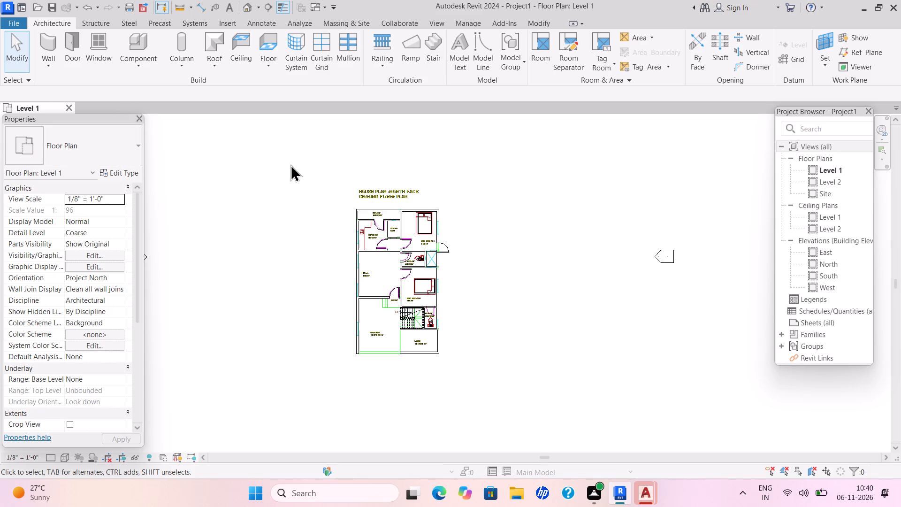
pyautogui.click(100, 59)
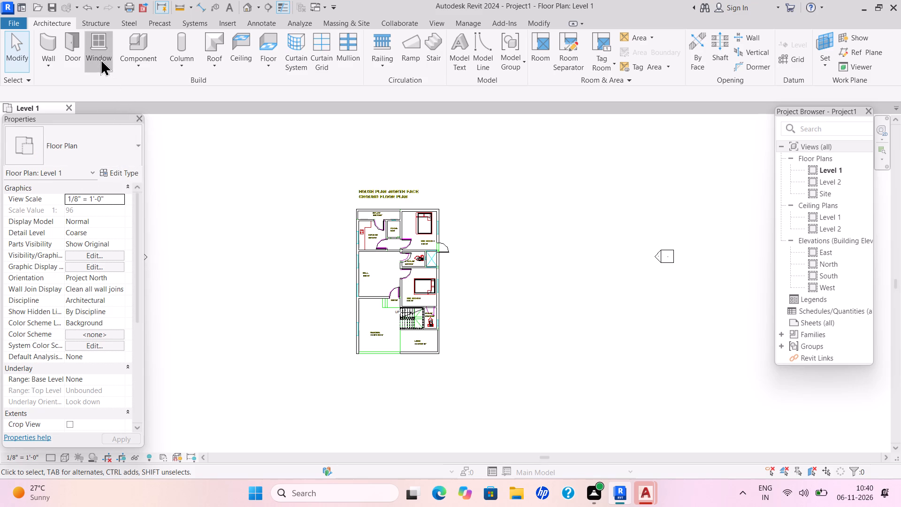
pyautogui.moveTo(143, 149); pyautogui.dragTo(147, 163)
pyautogui.click(134, 142)
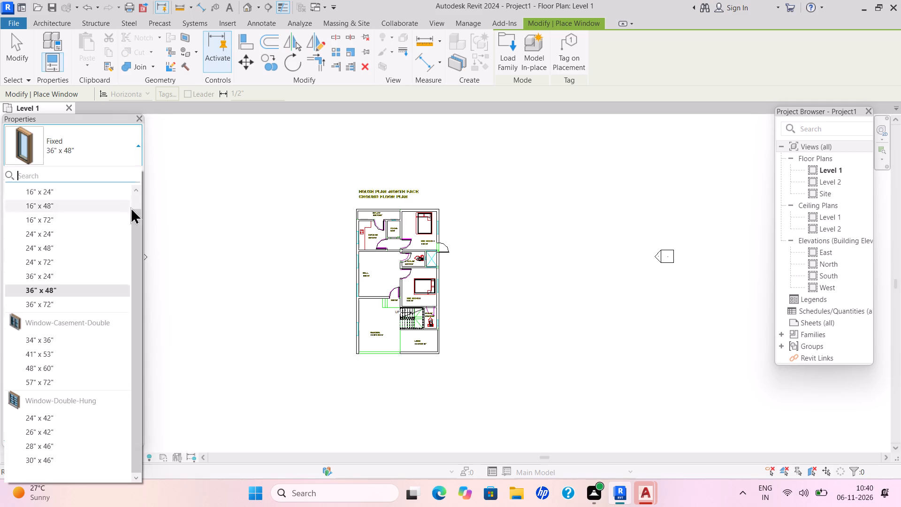
pyautogui.click(74, 385)
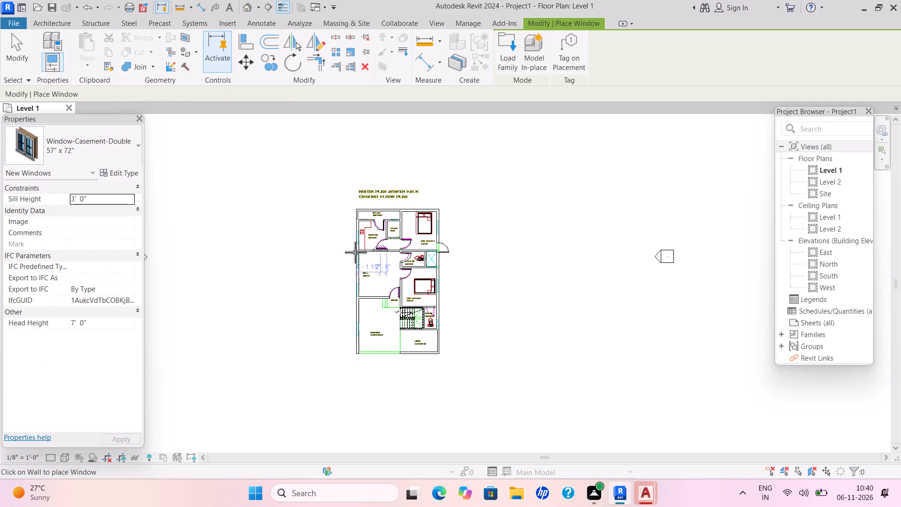
pyautogui.click(353, 238)
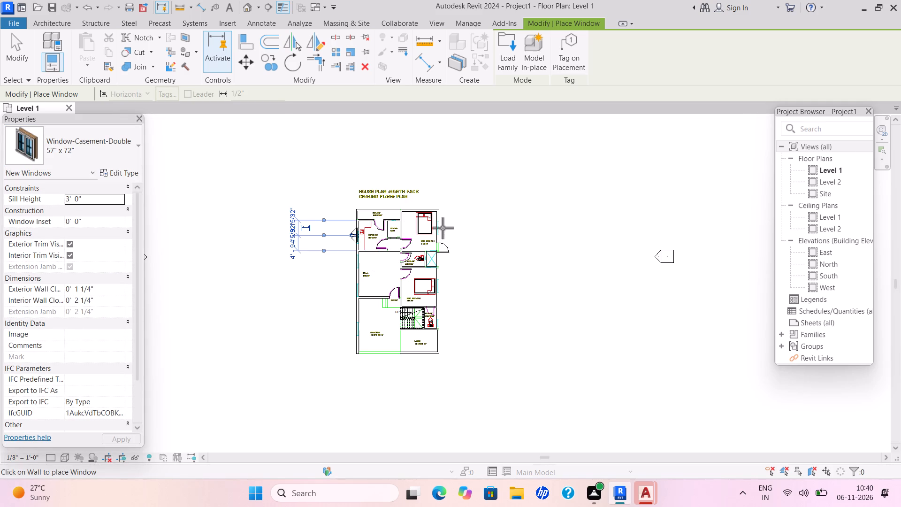
pyautogui.click(441, 228)
pyautogui.click(442, 291)
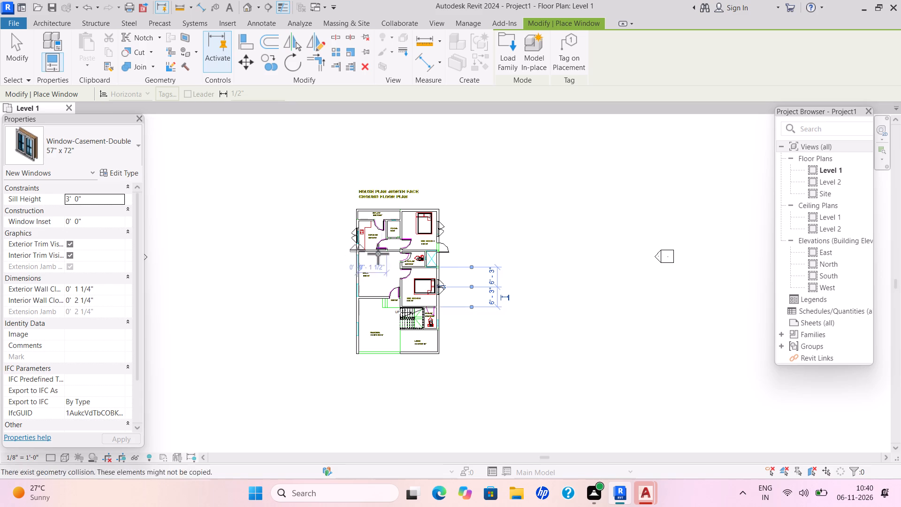
# Place three more Window-Casement-Double 57" x 72" windows over the CAD windows: two in the hall's outer wall, one in the large space below.
pyautogui.scroll(-2, 459, 226)
pyautogui.scroll(2, 461, 225)
pyautogui.scroll(-2, 461, 225)
pyautogui.scroll(6, 461, 225)
pyautogui.scroll(-1, 464, 226)
pyautogui.scroll(2, 464, 226)
pyautogui.scroll(-2, 464, 226)
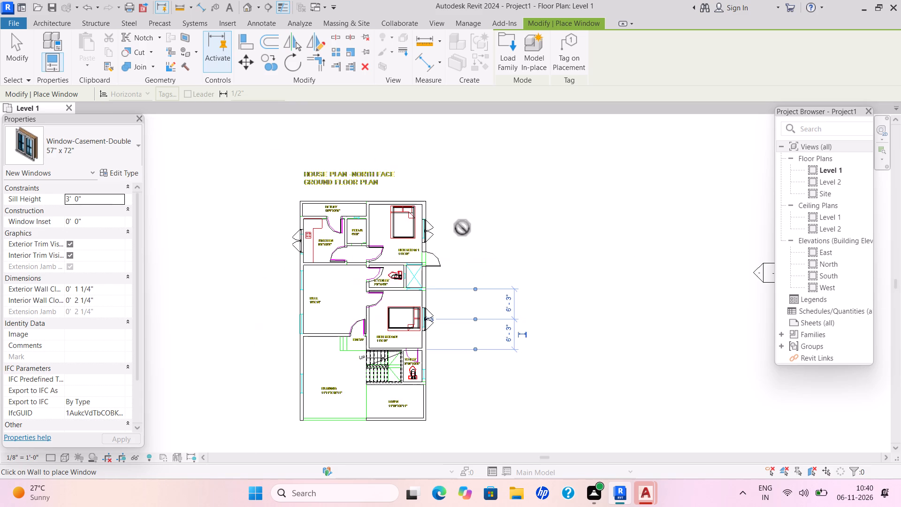
pyautogui.click(301, 283)
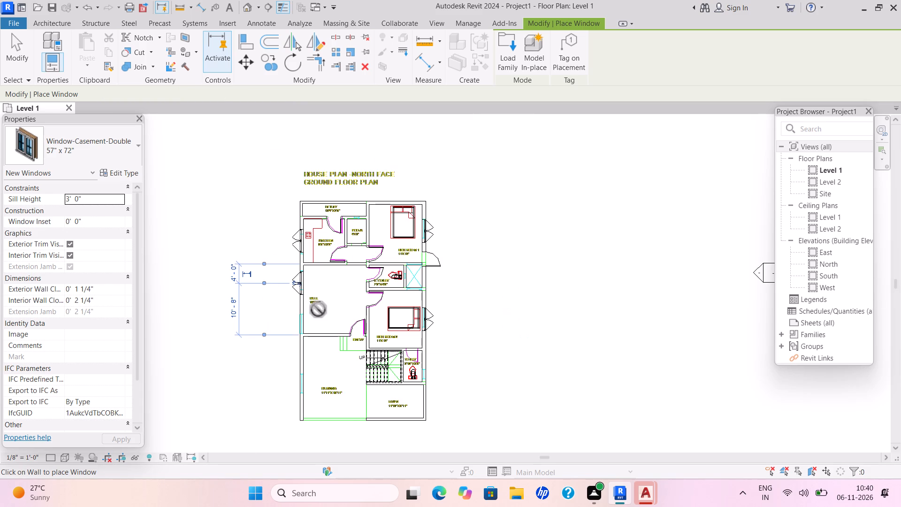
pyautogui.click(301, 321)
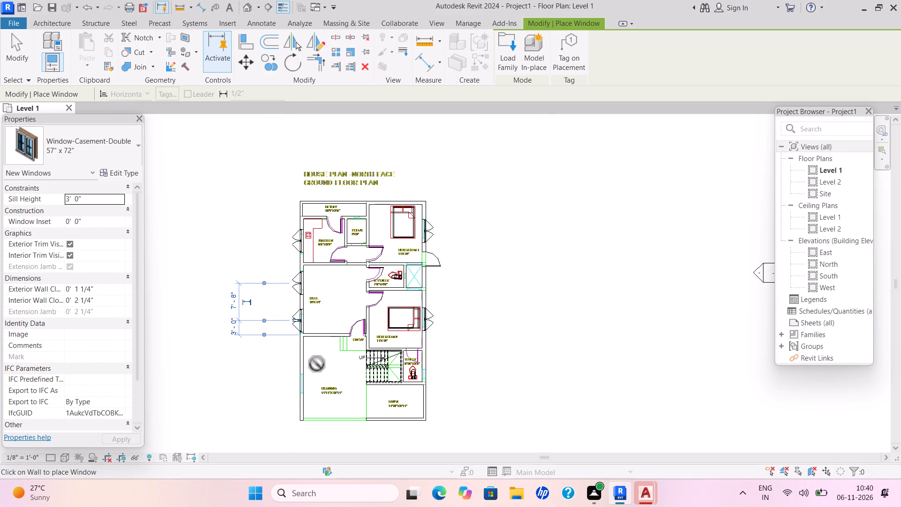
pyautogui.click(297, 383)
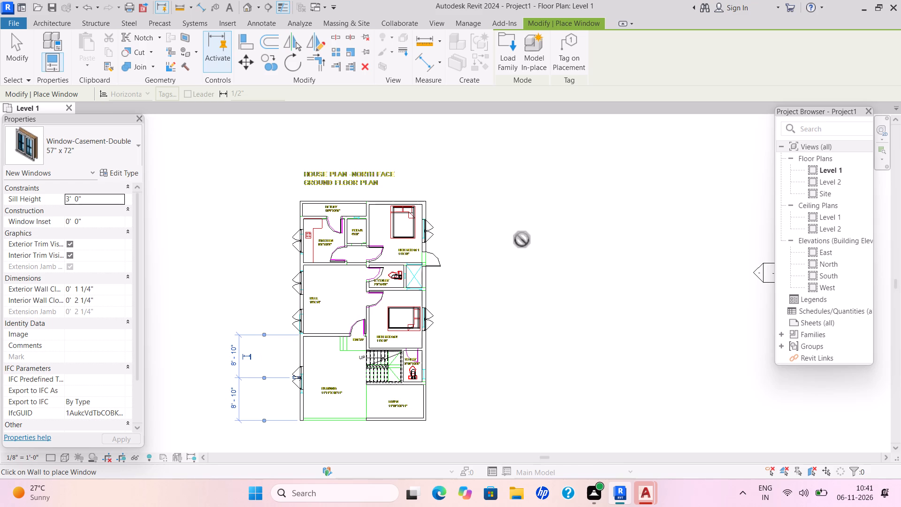
pyautogui.press('Escape')
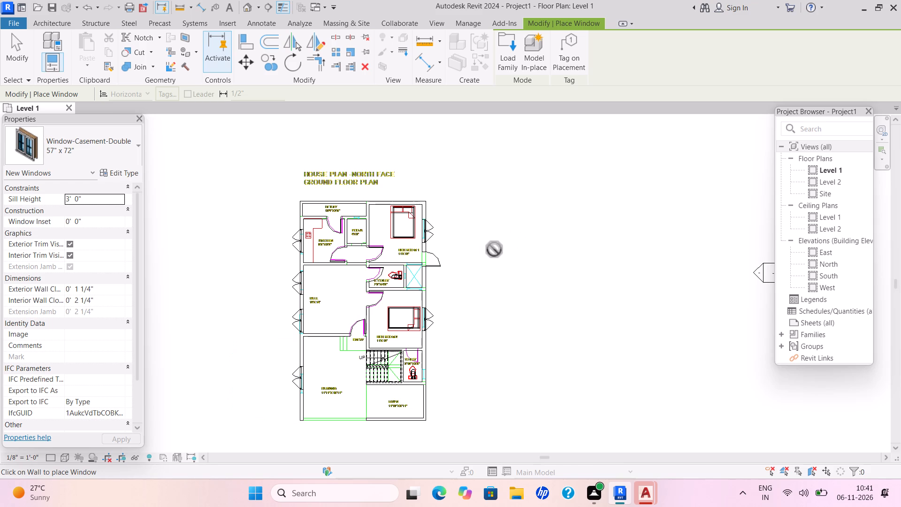
pyautogui.press('Escape')
pyautogui.press('Escape')
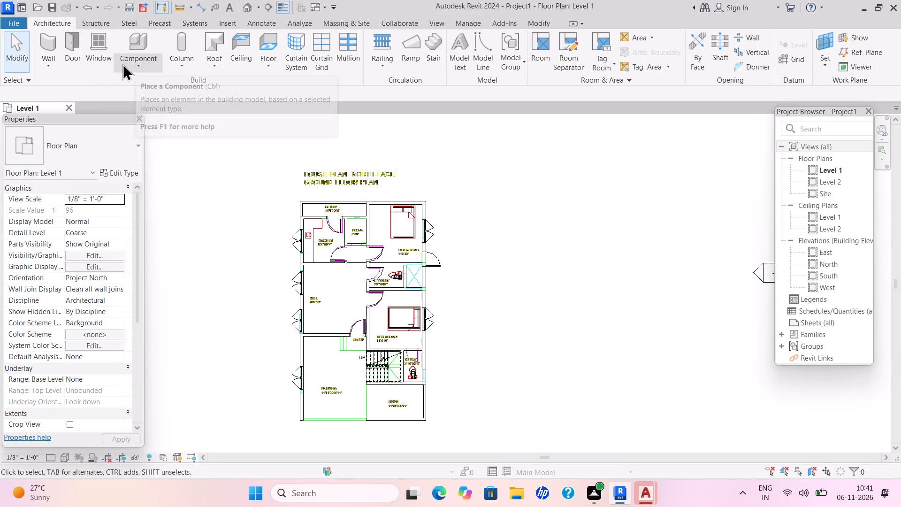
pyautogui.press('Escape')
# Start loading a new window family and browse to the Autodesk folder inside ProgramData on the Windows (C:) drive.
pyautogui.click(104, 61)
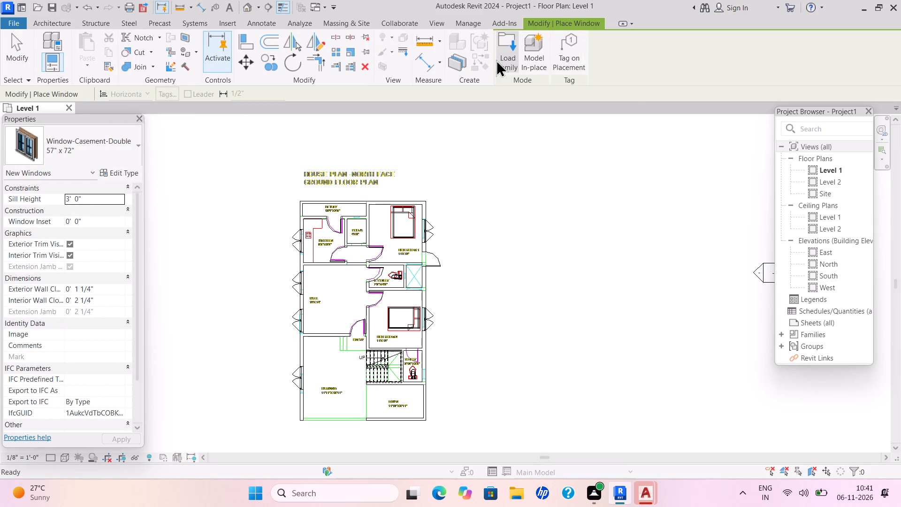
pyautogui.doubleClick(501, 56)
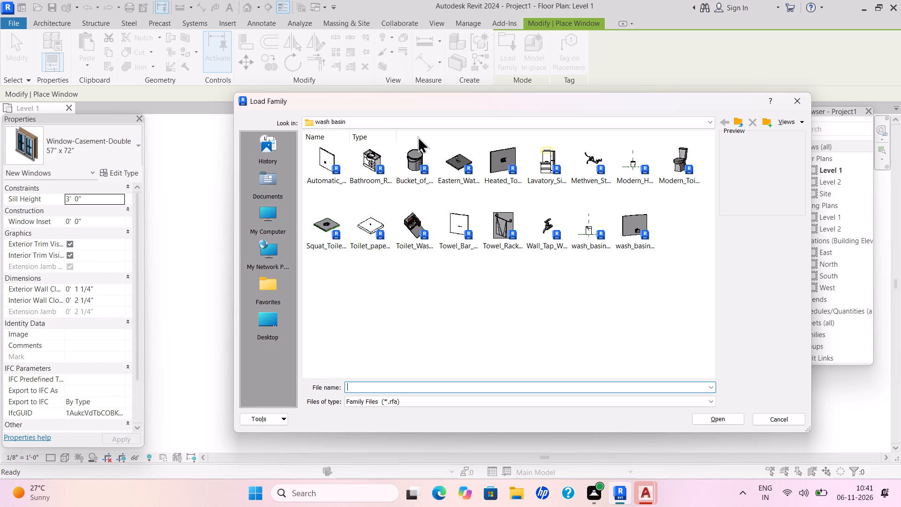
pyautogui.click(713, 120)
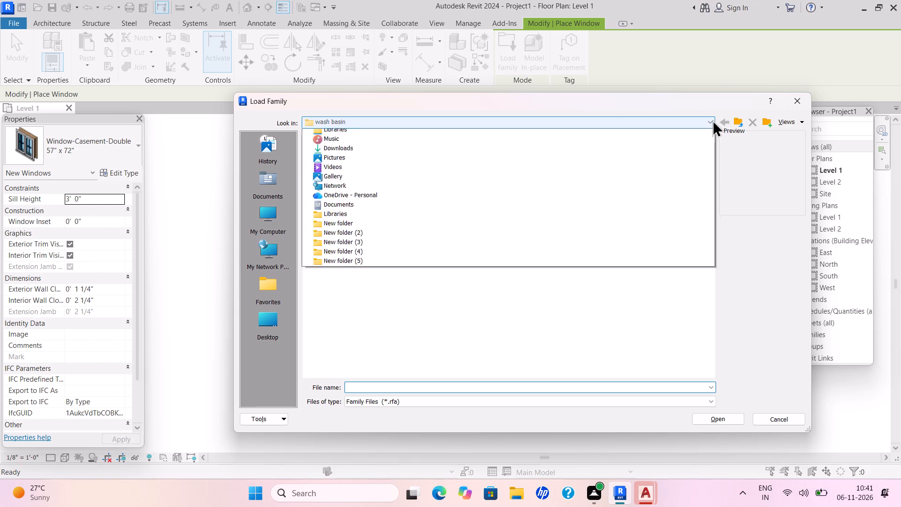
pyautogui.click(510, 144)
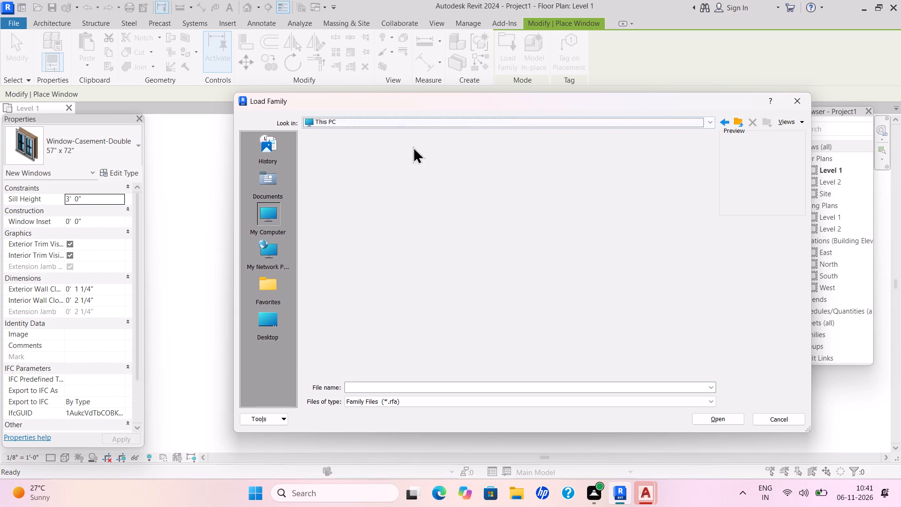
pyautogui.doubleClick(351, 175)
pyautogui.doubleClick(334, 180)
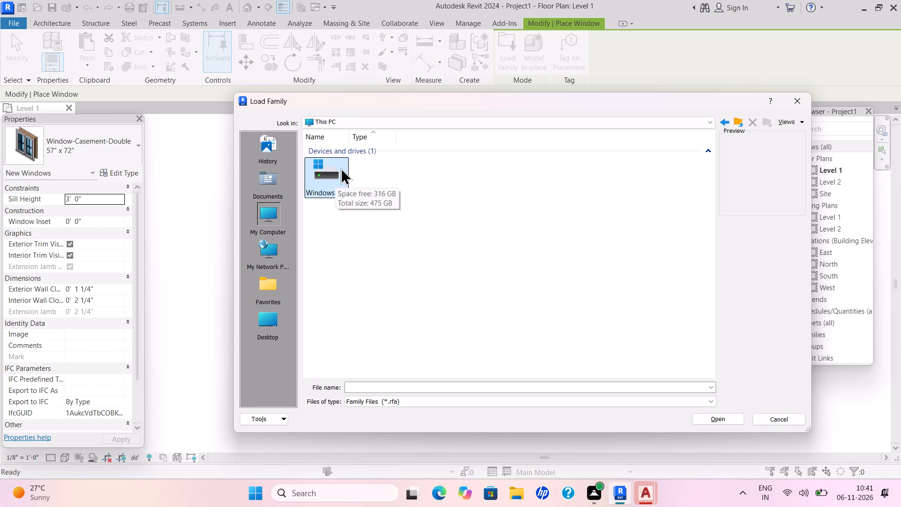
pyautogui.scroll(1, 341, 168)
pyautogui.scroll(-1, 341, 168)
pyautogui.scroll(-1, 389, 155)
pyautogui.doubleClick(331, 179)
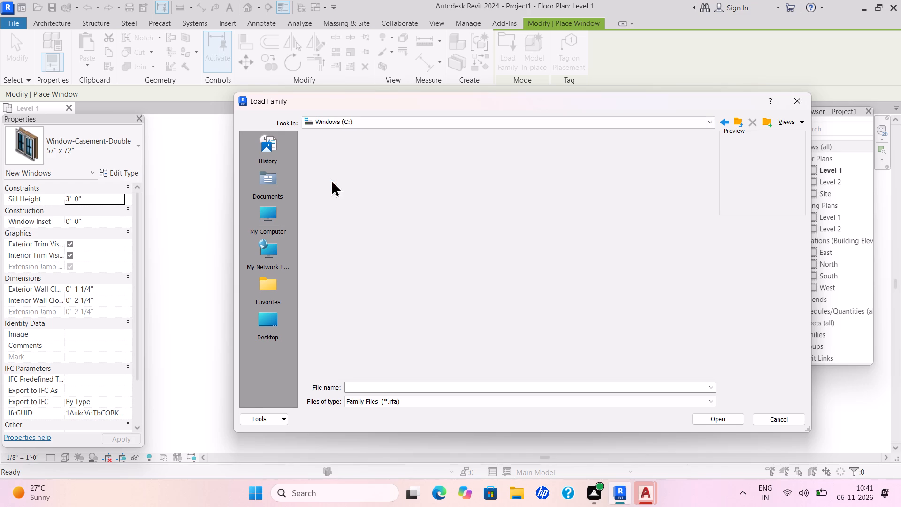
pyautogui.doubleClick(675, 166)
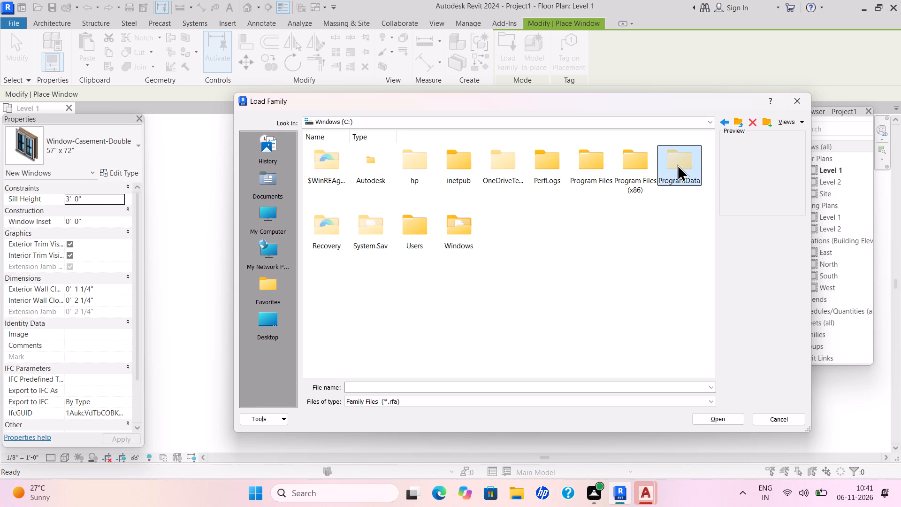
pyautogui.doubleClick(677, 164)
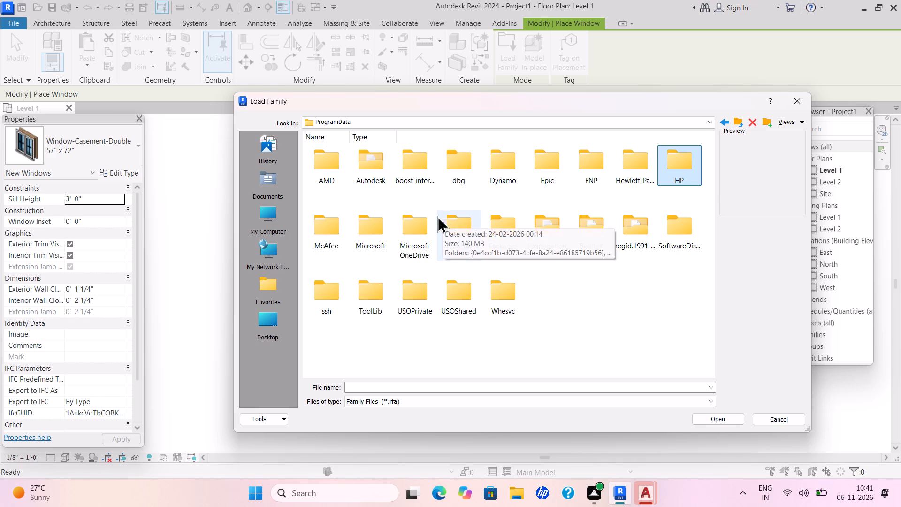
pyautogui.doubleClick(383, 176)
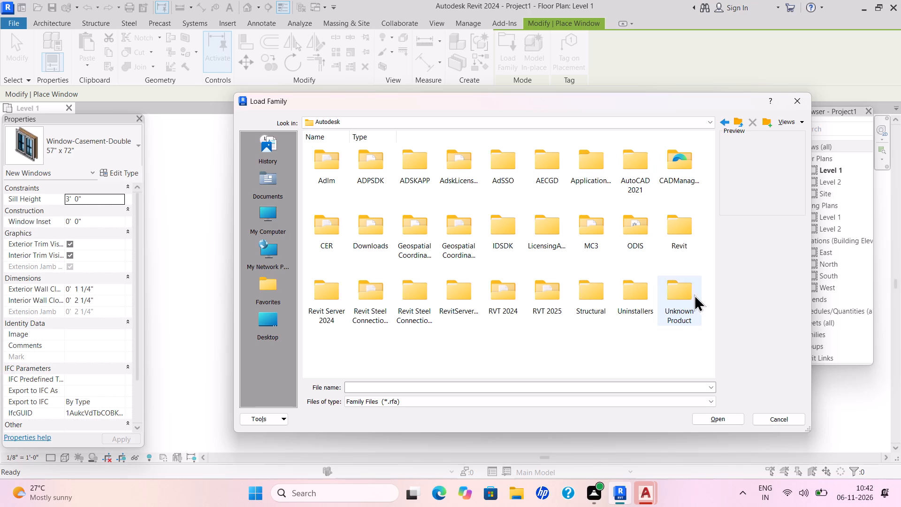
pyautogui.click(727, 121)
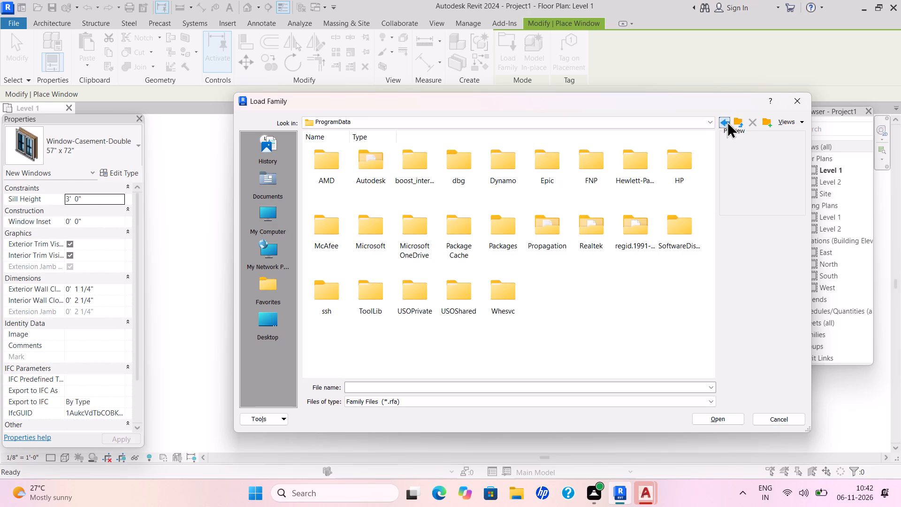
pyautogui.click(727, 121)
pyautogui.doubleClick(666, 166)
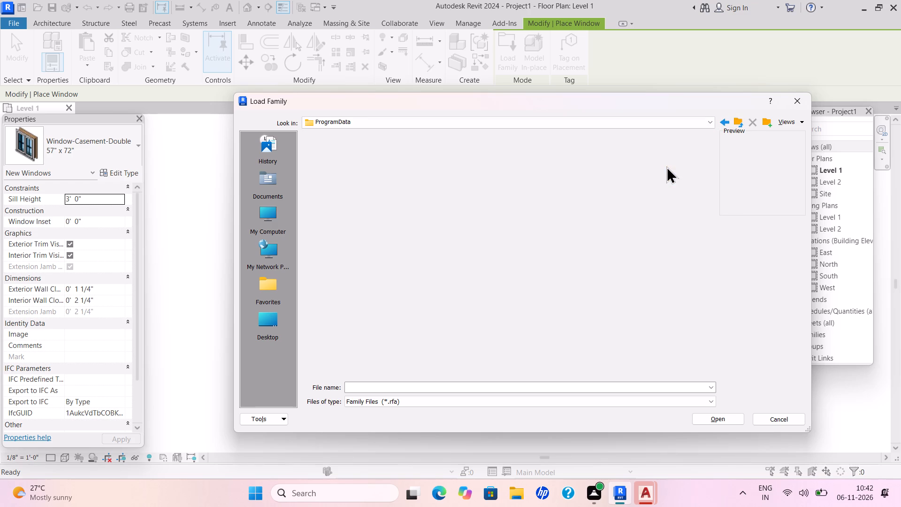
pyautogui.doubleClick(370, 177)
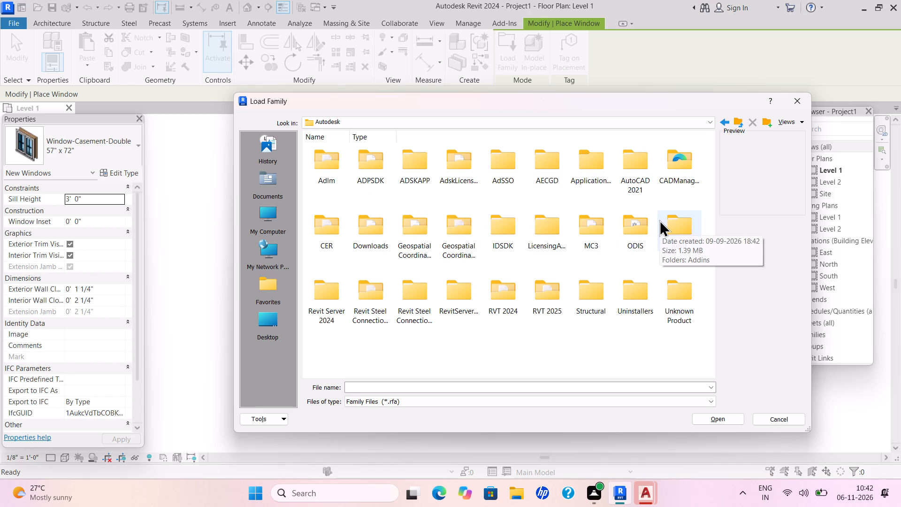
# Browse through RVT 2024 and Libraries to the English-Imperial library's inner US folder of family categories.
pyautogui.doubleClick(505, 308)
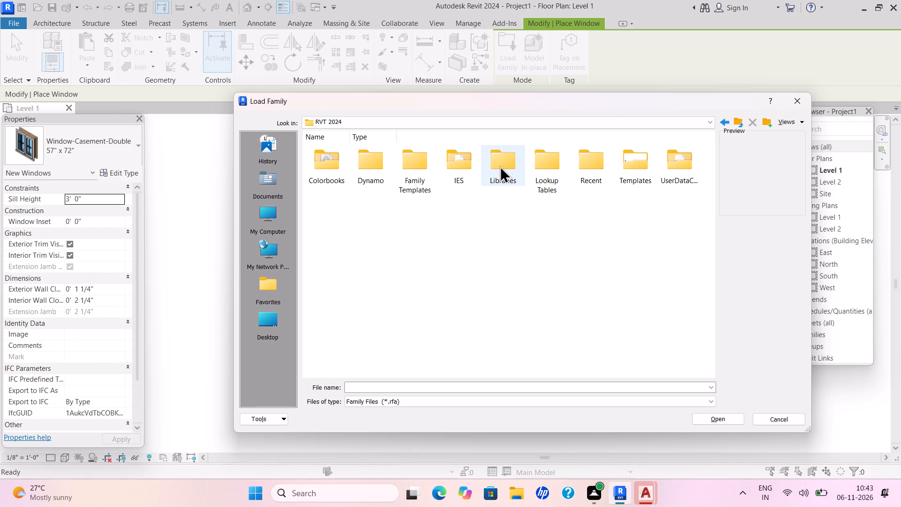
pyautogui.doubleClick(500, 164)
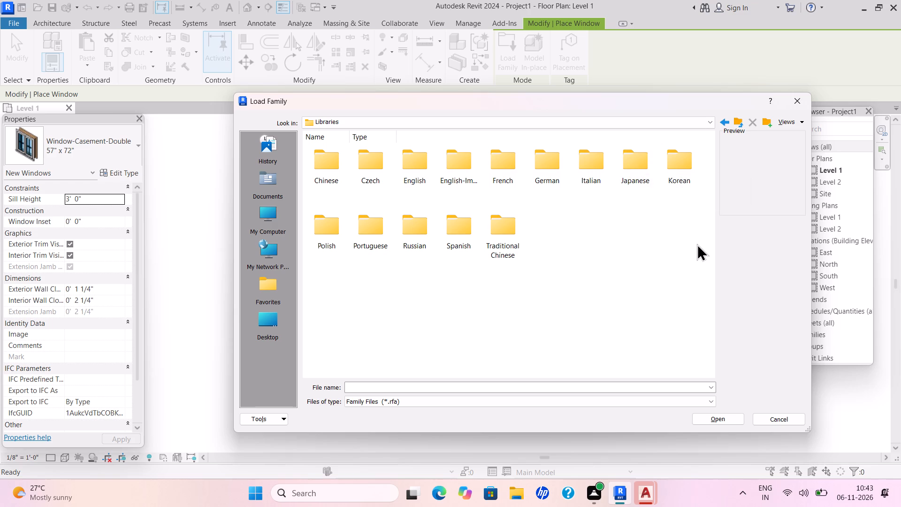
pyautogui.doubleClick(449, 160)
pyautogui.doubleClick(324, 169)
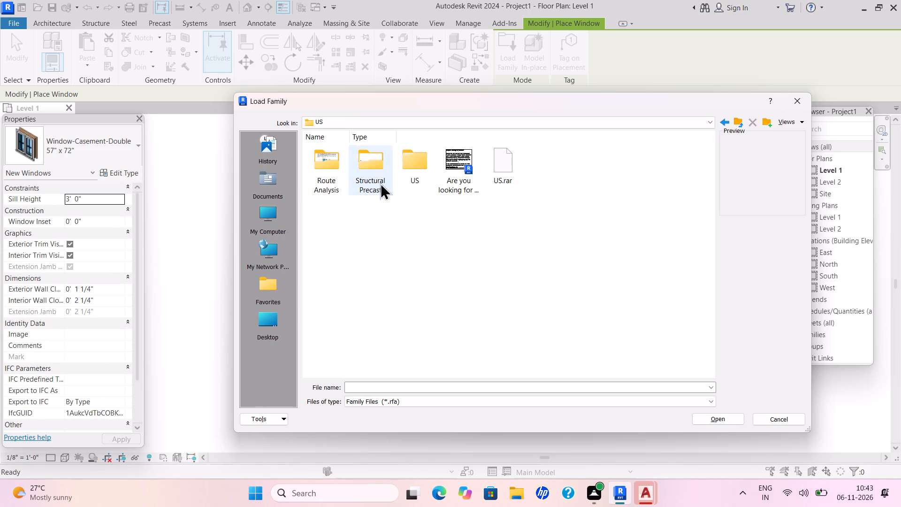
pyautogui.doubleClick(424, 173)
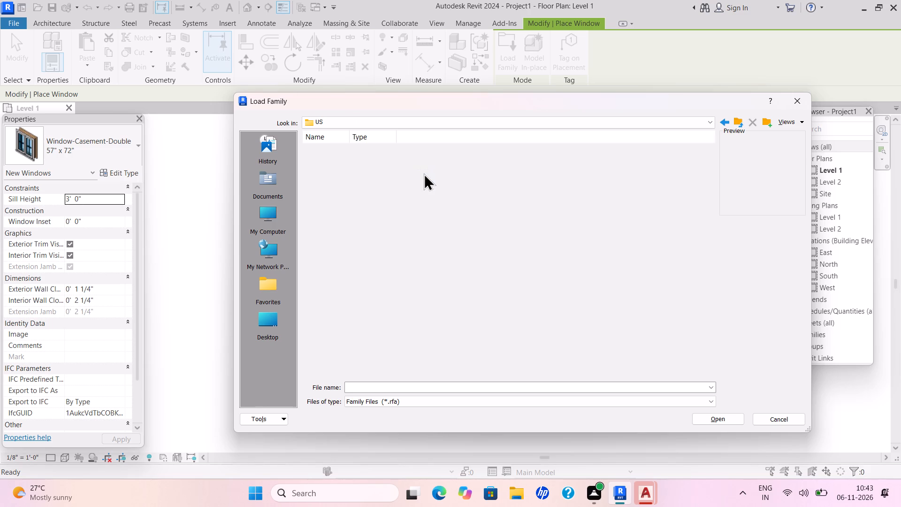
pyautogui.doubleClick(330, 163)
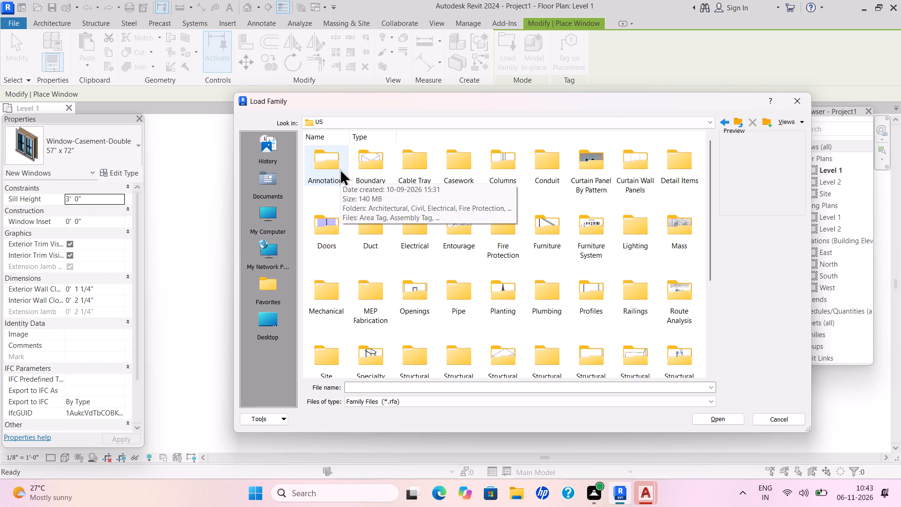
# Load the Window-Louvers family from the US library's Windows folder.
pyautogui.scroll(1, 340, 169)
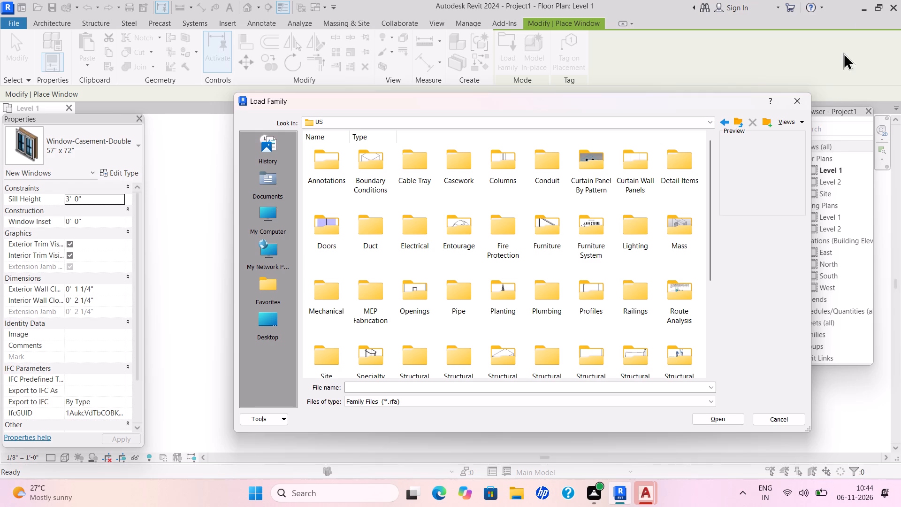
pyautogui.scroll(3, 683, 238)
pyautogui.scroll(-1, 630, 372)
pyautogui.scroll(1, 616, 416)
pyautogui.scroll(-1, 619, 414)
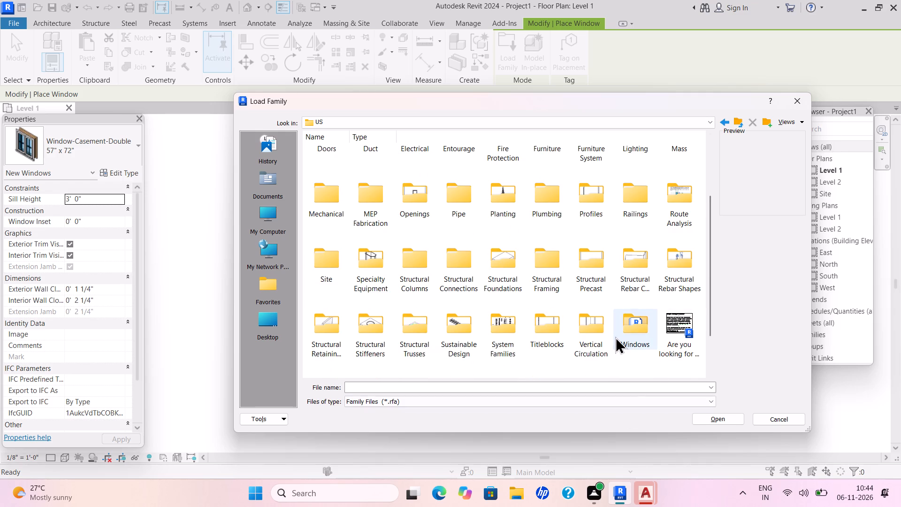
pyautogui.click(615, 336)
pyautogui.doubleClick(622, 333)
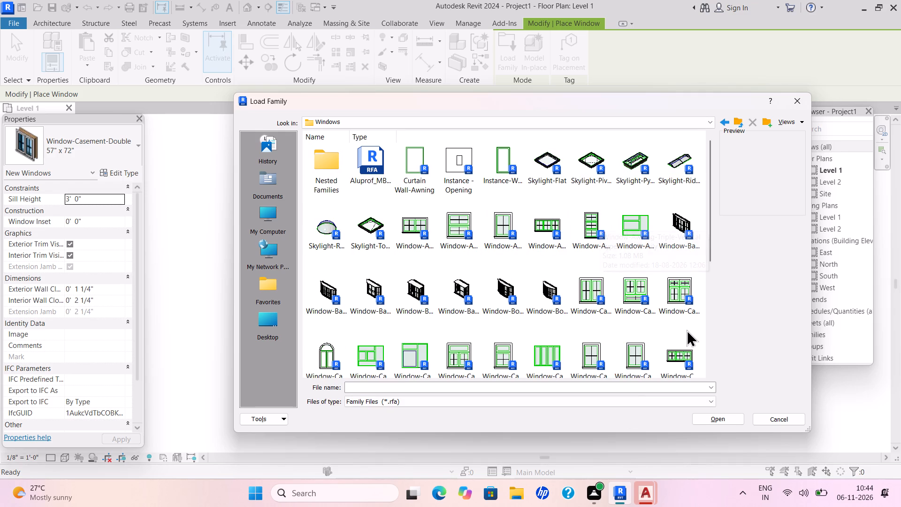
pyautogui.scroll(1, 683, 340)
pyautogui.scroll(-3, 683, 340)
pyautogui.scroll(1, 683, 341)
pyautogui.scroll(-1, 683, 343)
pyautogui.scroll(1, 683, 343)
pyautogui.doubleClick(684, 360)
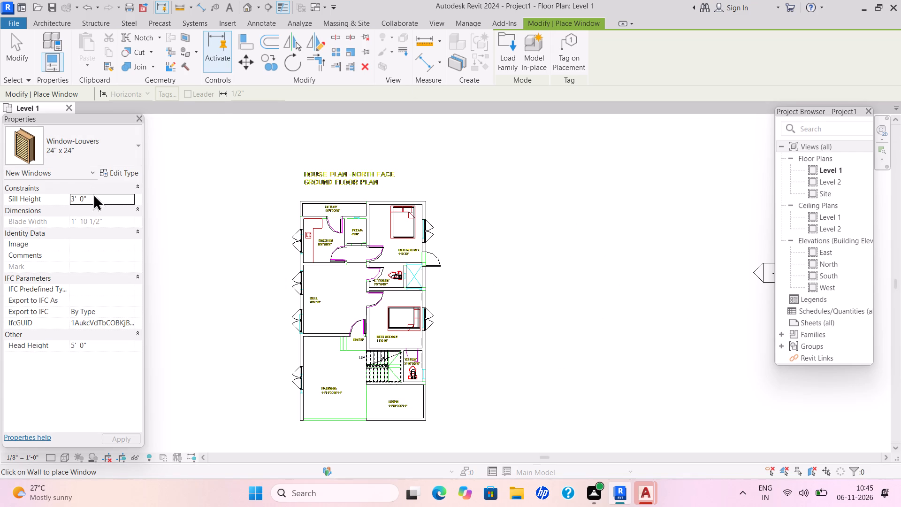
# Place a Window-Louvers 24" x 24" with a 7' sill height in the outer wall of the toilet beside the stair.
pyautogui.moveTo(93, 197); pyautogui.dragTo(92, 206)
pyautogui.press('BackSpace')
pyautogui.write("7'")
pyautogui.press('Return')
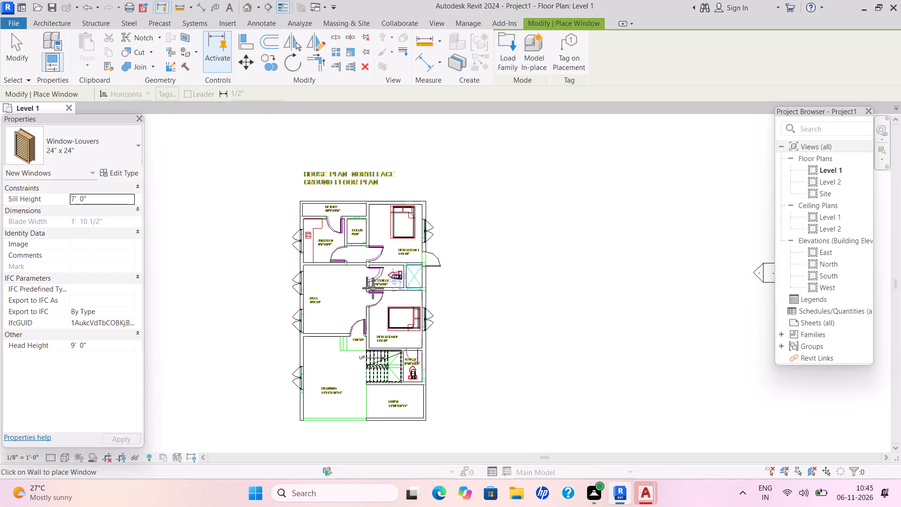
pyautogui.click(431, 374)
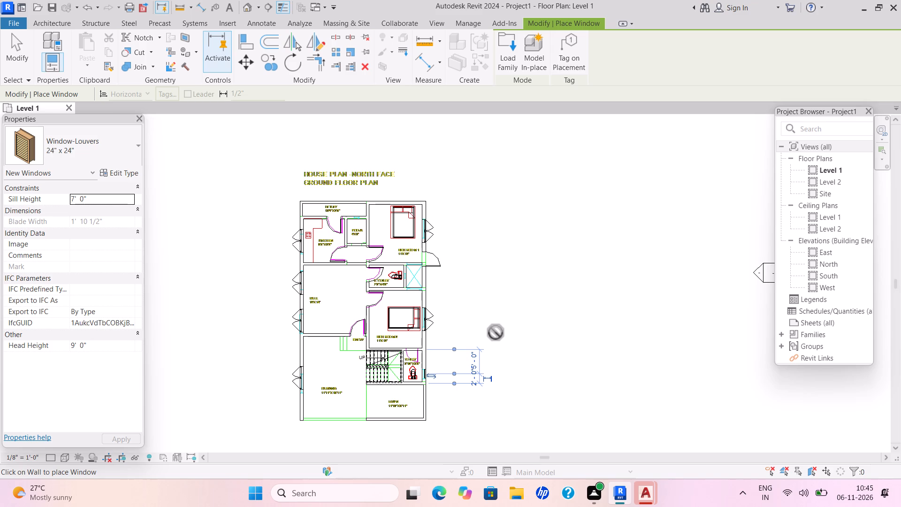
pyautogui.press('Escape')
pyautogui.press('Escape')
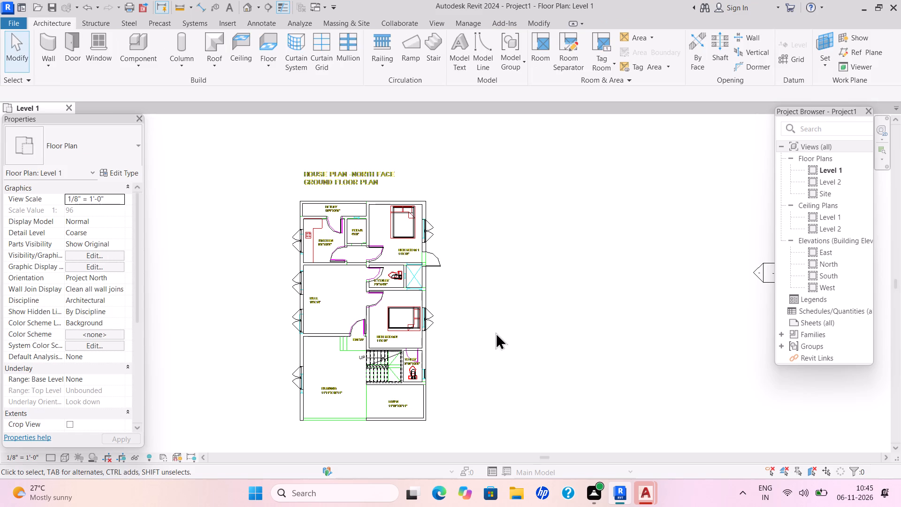
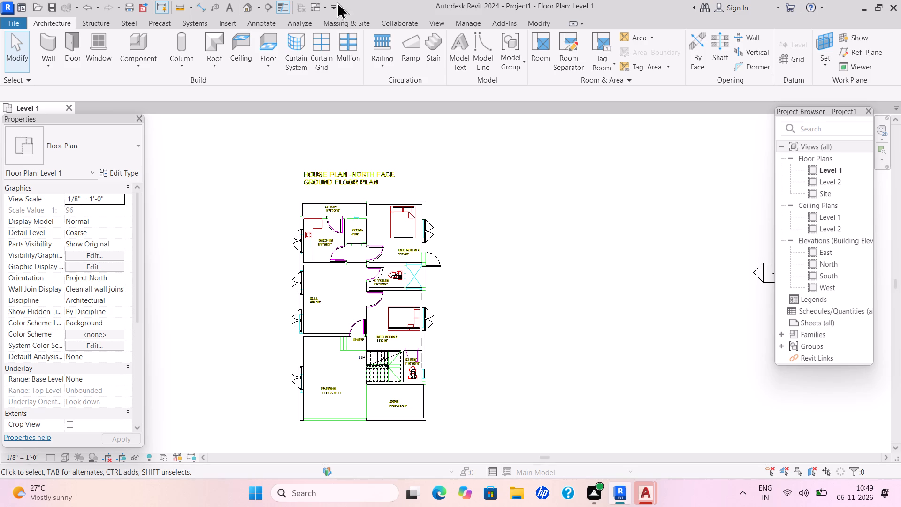
# Start an architectural floor on Level 1 and duplicate the Generic - 12" floor type as FLOOR 6".
pyautogui.click(262, 68)
pyautogui.click(314, 88)
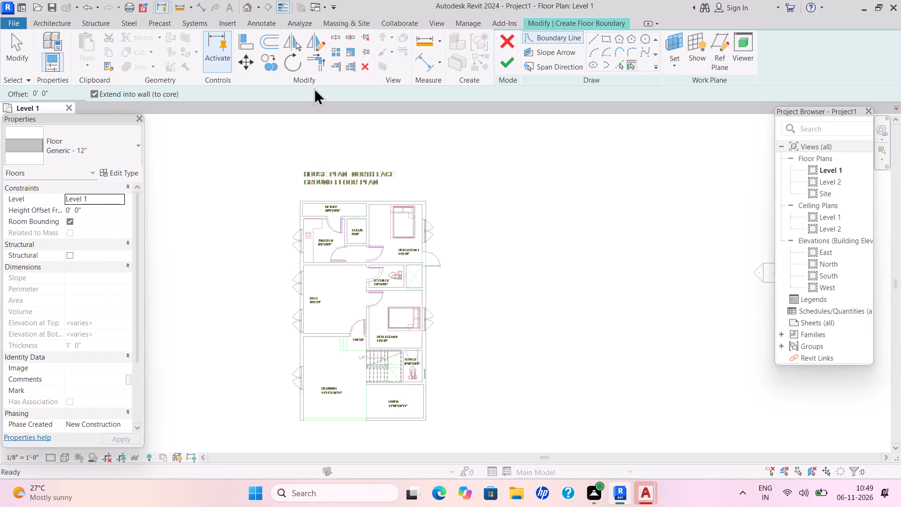
pyautogui.click(119, 169)
pyautogui.click(777, 111)
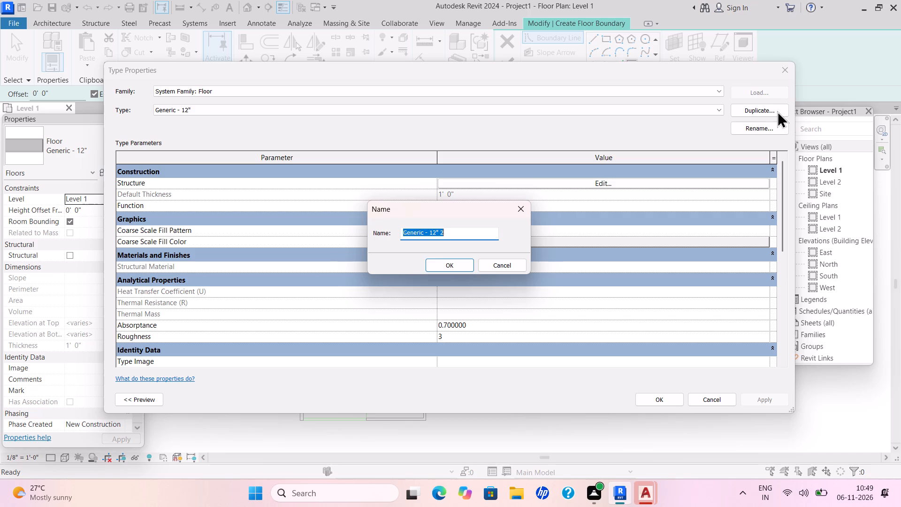
pyautogui.press('BackSpace')
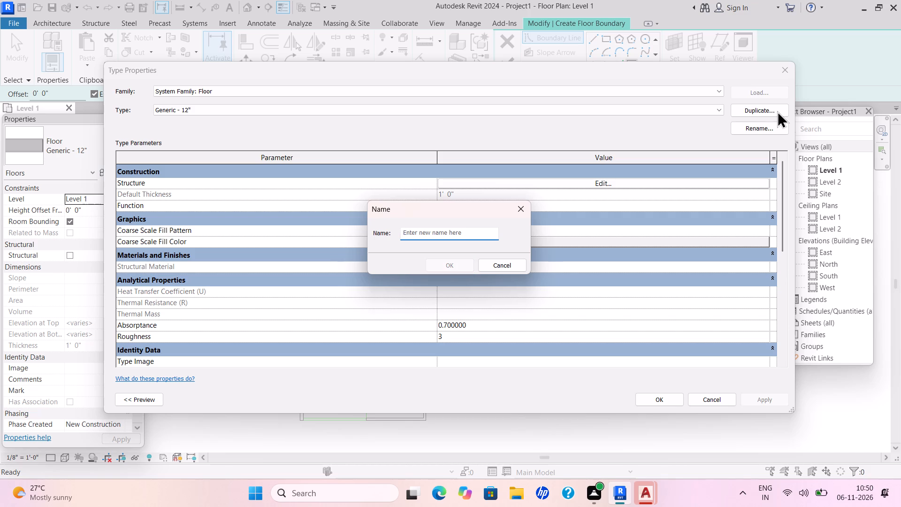
pyautogui.press('f')
pyautogui.write('LOOR')
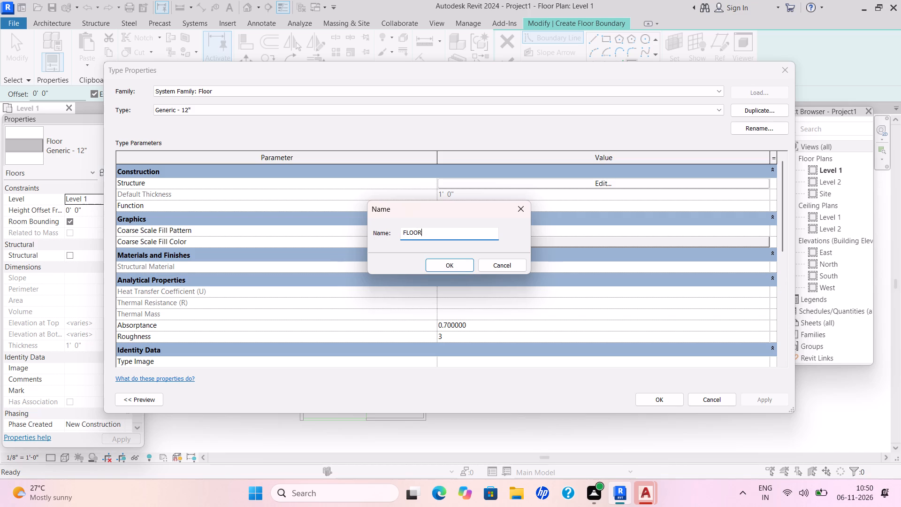
pyautogui.press('space')
pyautogui.write('6"')
pyautogui.press('Return')
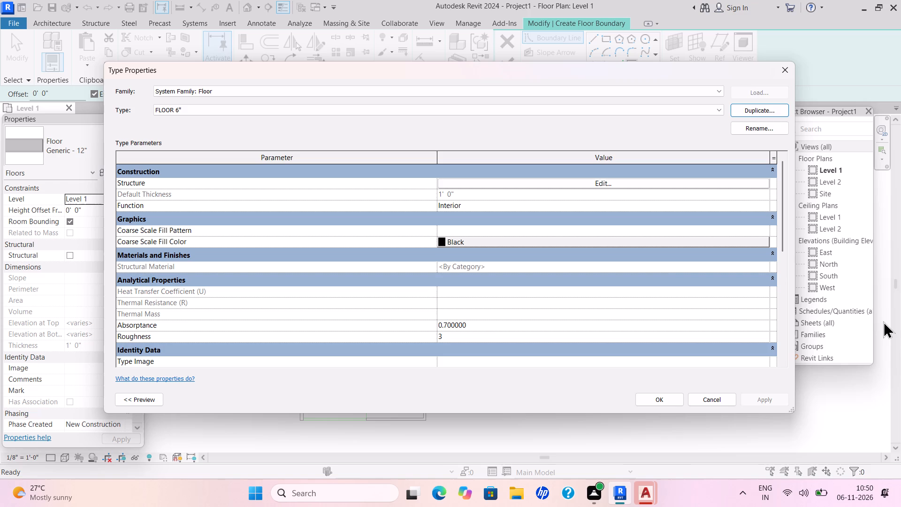
# Set the structure layer thickness of the FLOOR 6" type to 6" and apply the type.
pyautogui.click(604, 185)
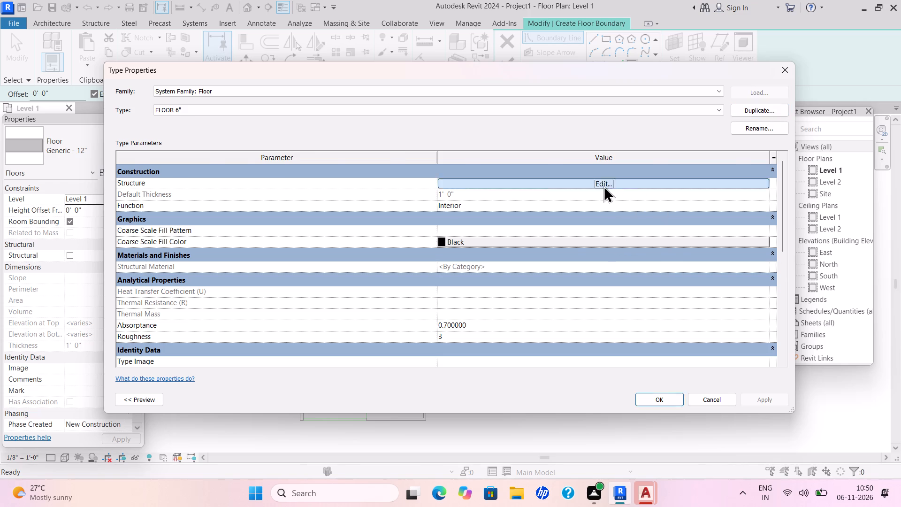
pyautogui.moveTo(440, 181); pyautogui.dragTo(432, 186)
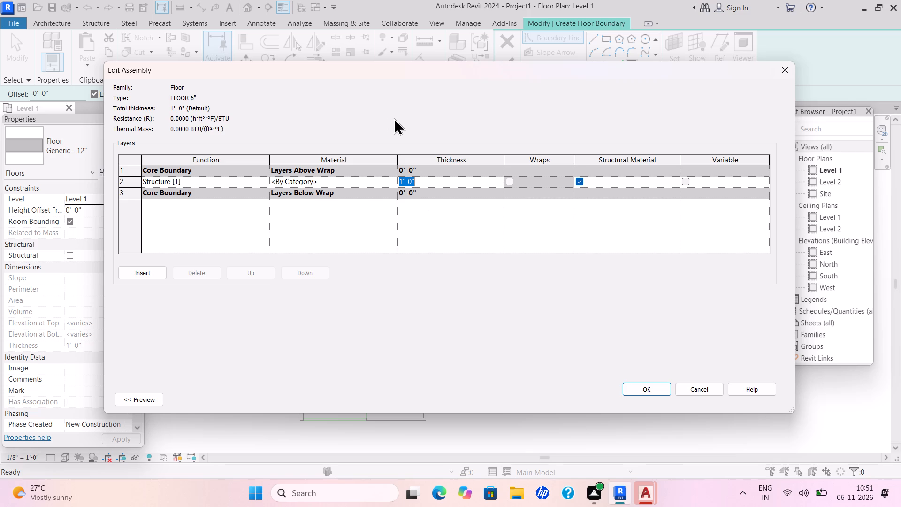
pyautogui.press('BackSpace')
pyautogui.write('6"')
pyautogui.press('Return')
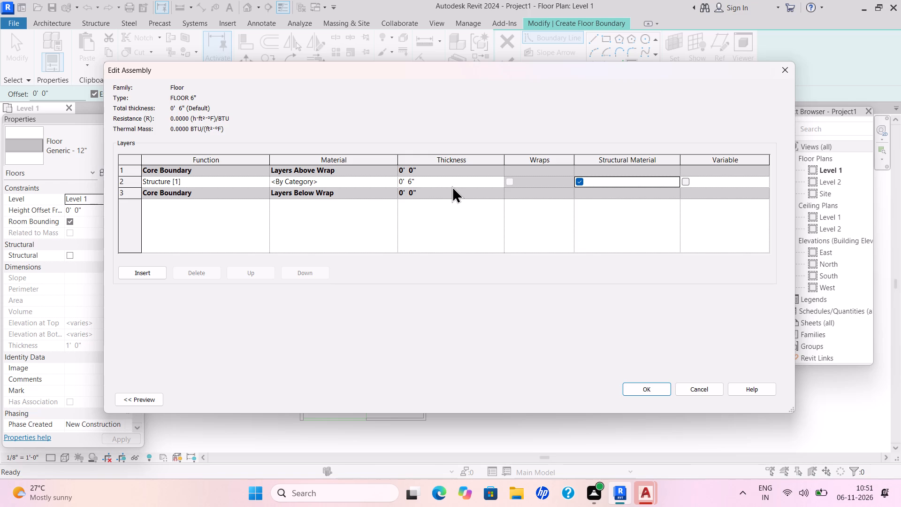
pyautogui.click(643, 392)
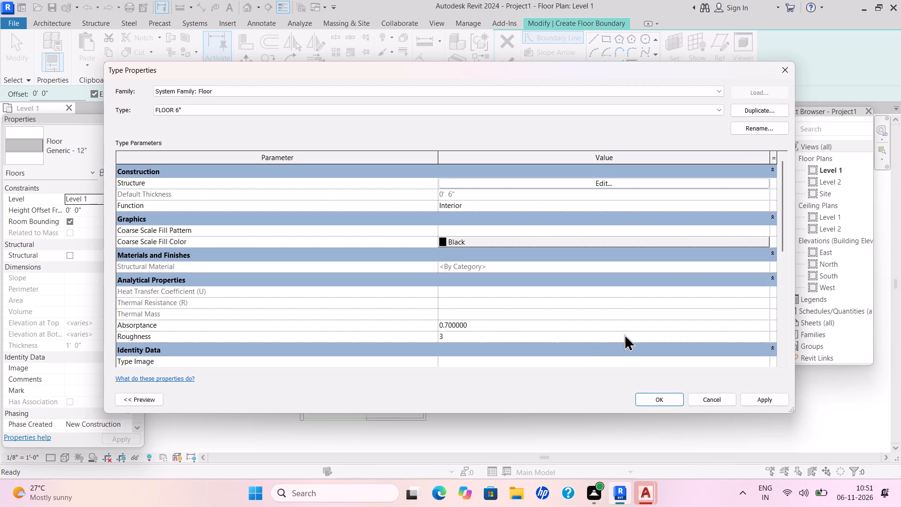
pyautogui.click(778, 403)
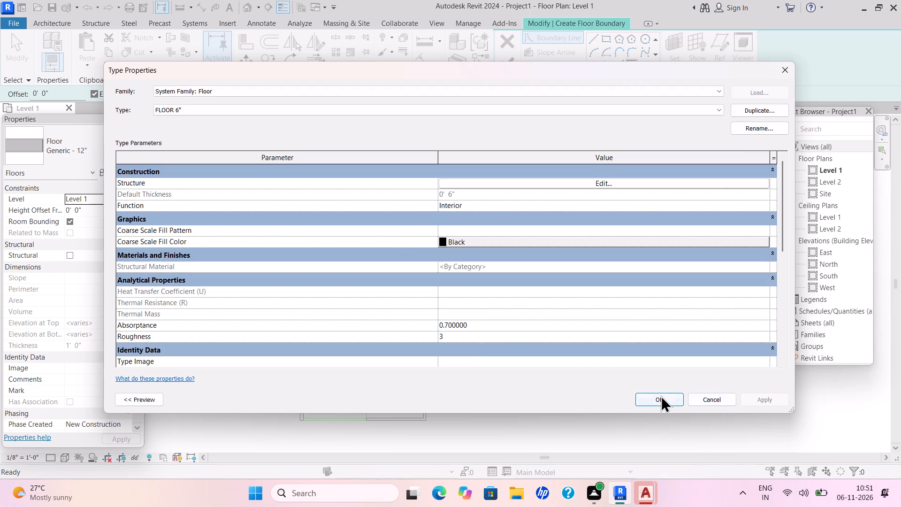
pyautogui.click(661, 395)
# Sketch a rectangular floor boundary along the building's outer wall corners, finish the floor and dismiss the save reminder.
pyautogui.click(600, 37)
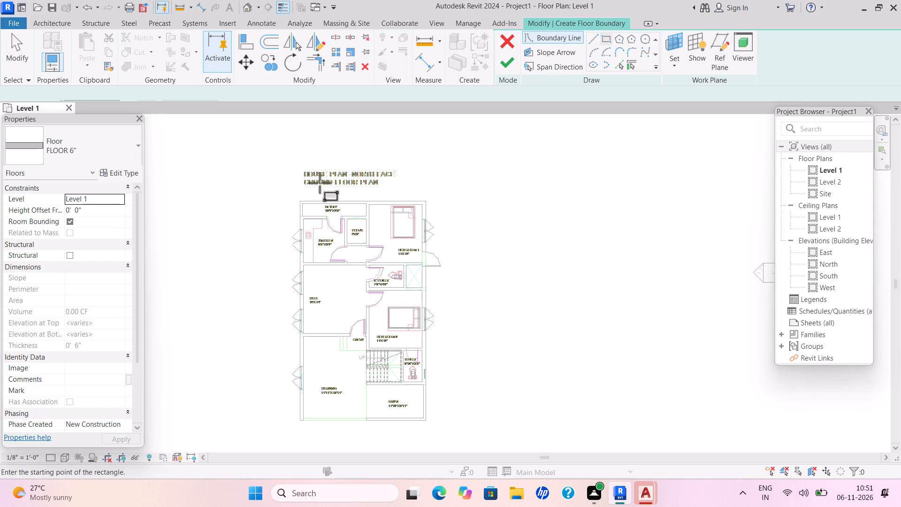
pyautogui.click(297, 200)
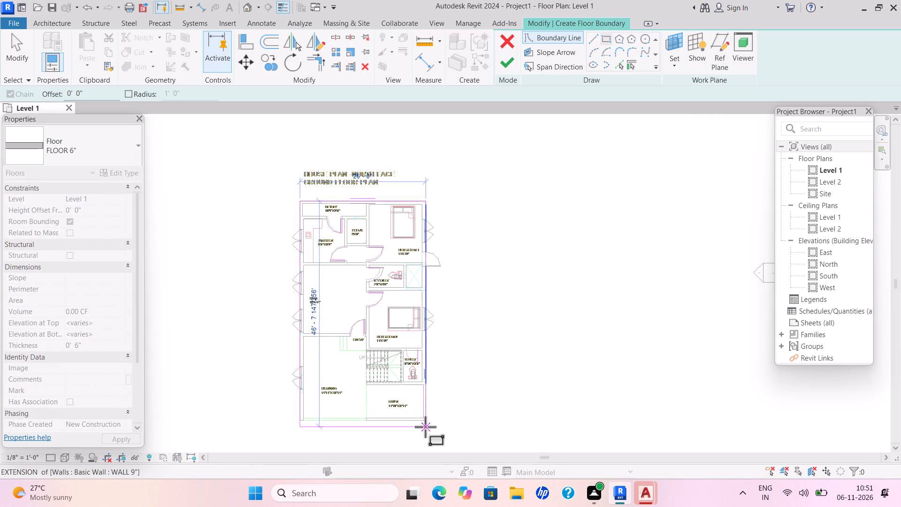
pyautogui.click(425, 421)
pyautogui.click(514, 61)
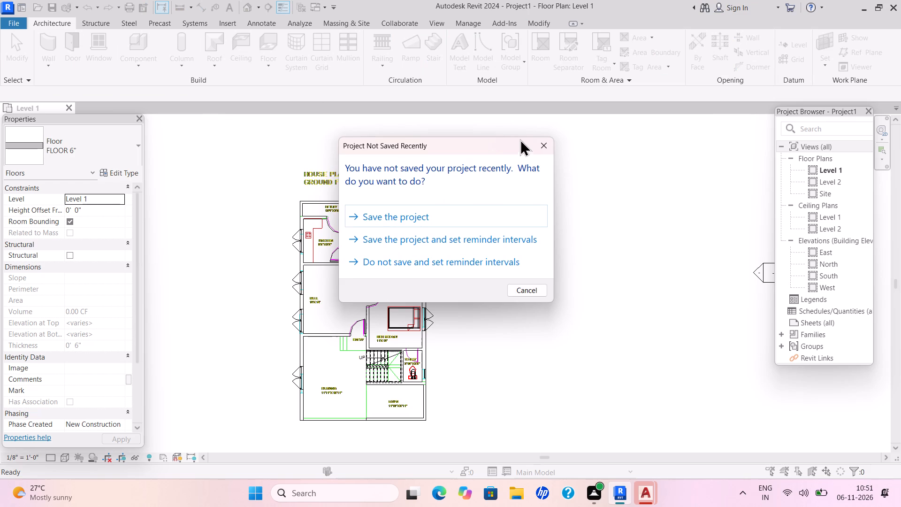
pyautogui.click(538, 145)
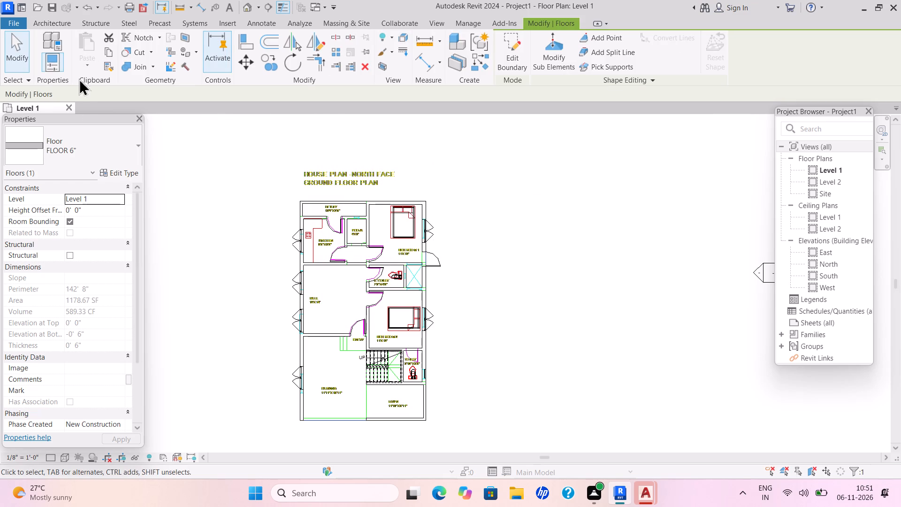
# Open the default 3D view and set its visual style to Shaded.
pyautogui.click(250, 9)
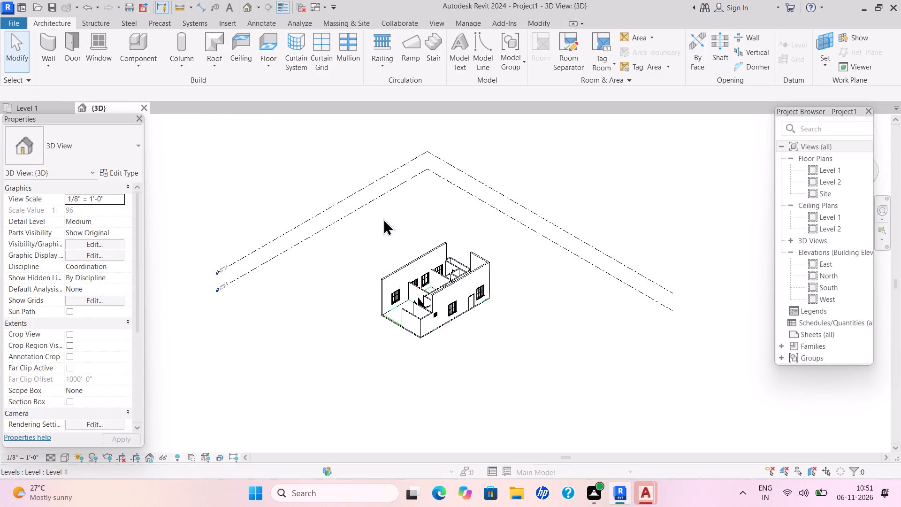
pyautogui.click(68, 457)
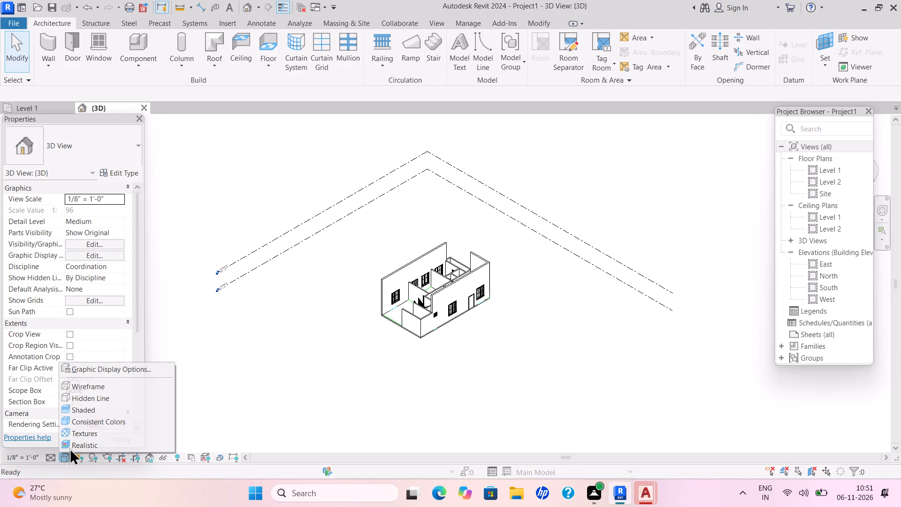
pyautogui.click(83, 407)
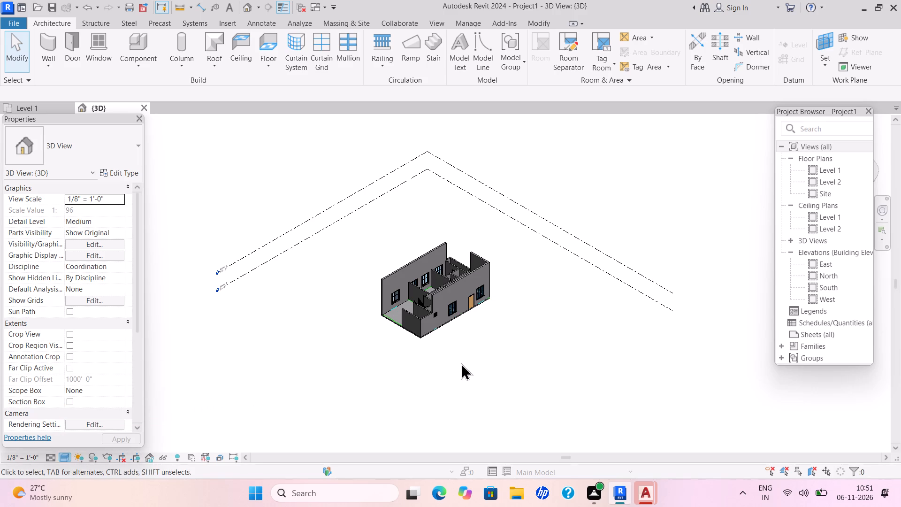
pyautogui.press('Escape')
# Select all instances of the WALL 9" outer walls and set their unconnected height to 10'.
pyautogui.click(473, 274)
pyautogui.write('SA')
pyautogui.moveTo(84, 268); pyautogui.dragTo(84, 276)
pyautogui.press('BackSpace')
pyautogui.write("10'")
pyautogui.press('Return')
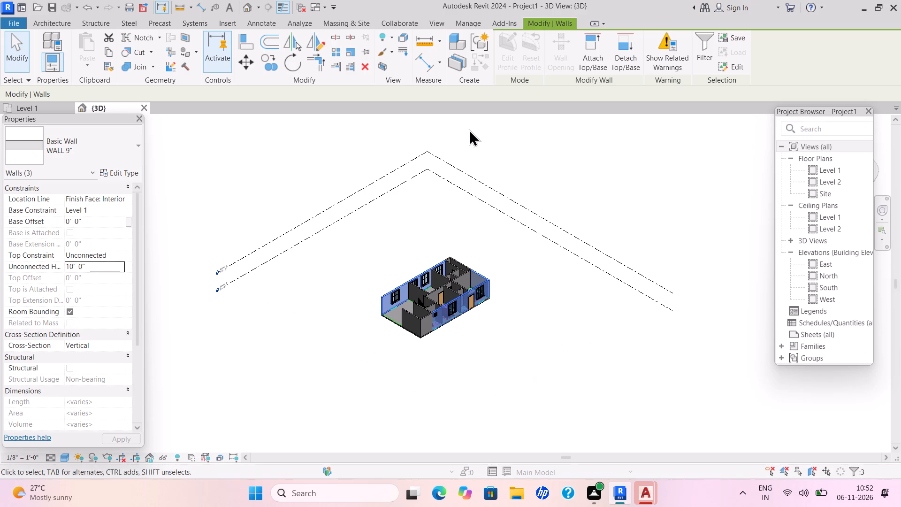
pyautogui.press('Escape')
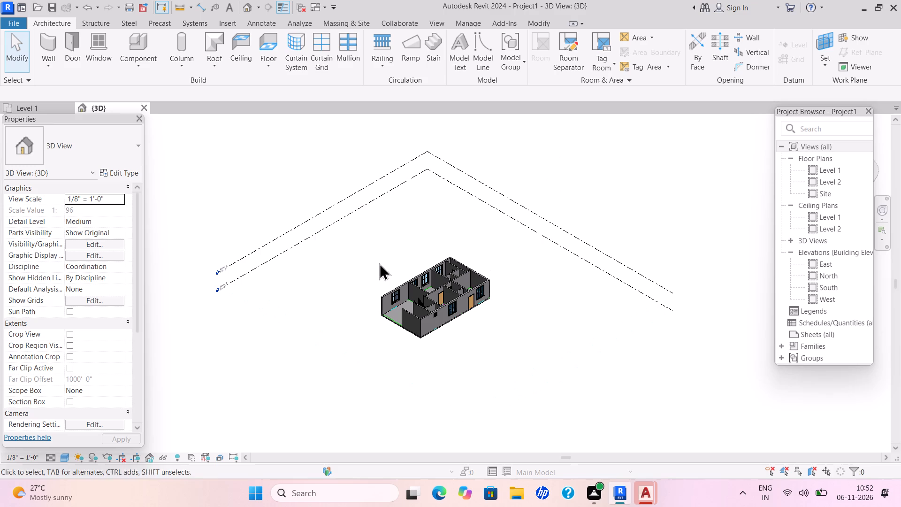
pyautogui.press('Escape')
# From the Level 1 plan, start a footprint roof based on Level 2 and duplicate the Generic - 12" roof type as ROOF 6".
pyautogui.click(47, 112)
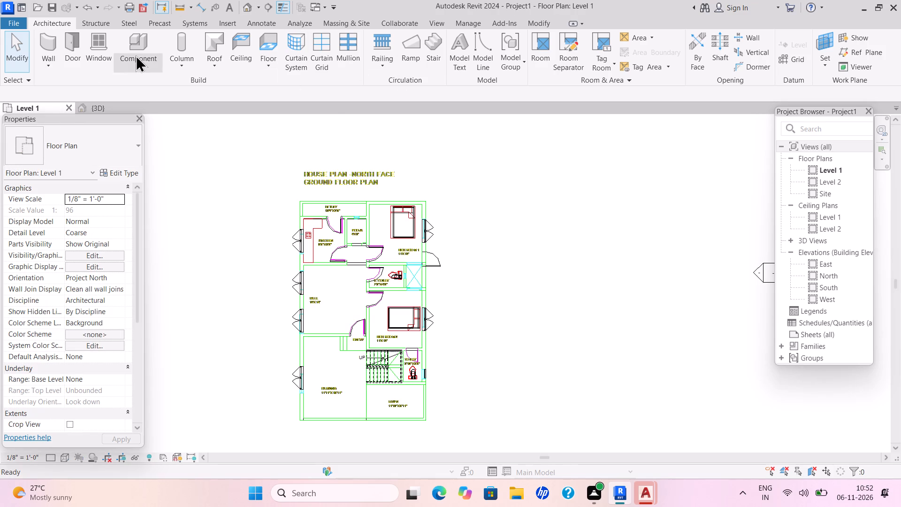
pyautogui.click(222, 71)
pyautogui.click(235, 87)
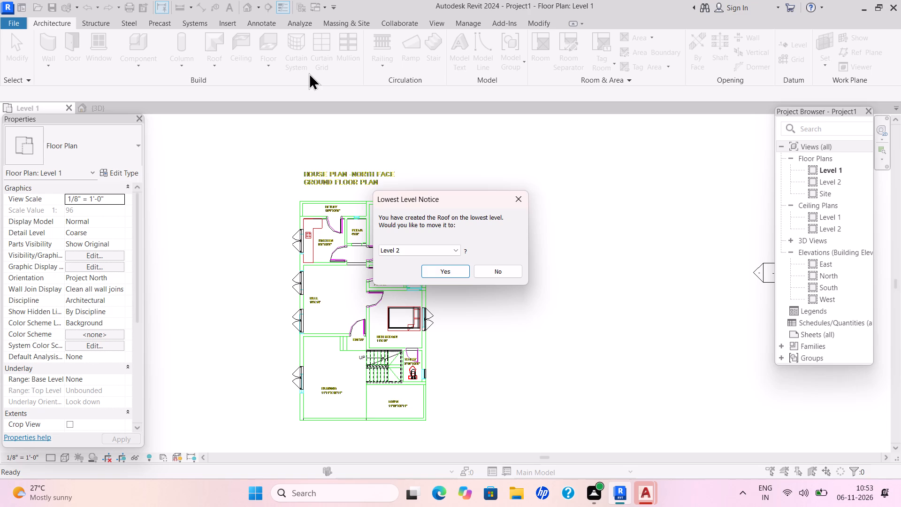
pyautogui.click(443, 268)
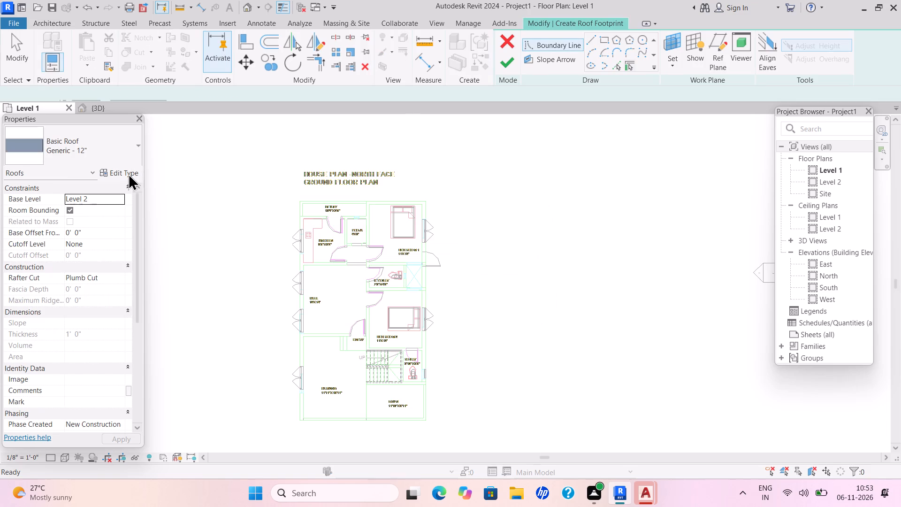
pyautogui.click(128, 173)
pyautogui.click(759, 111)
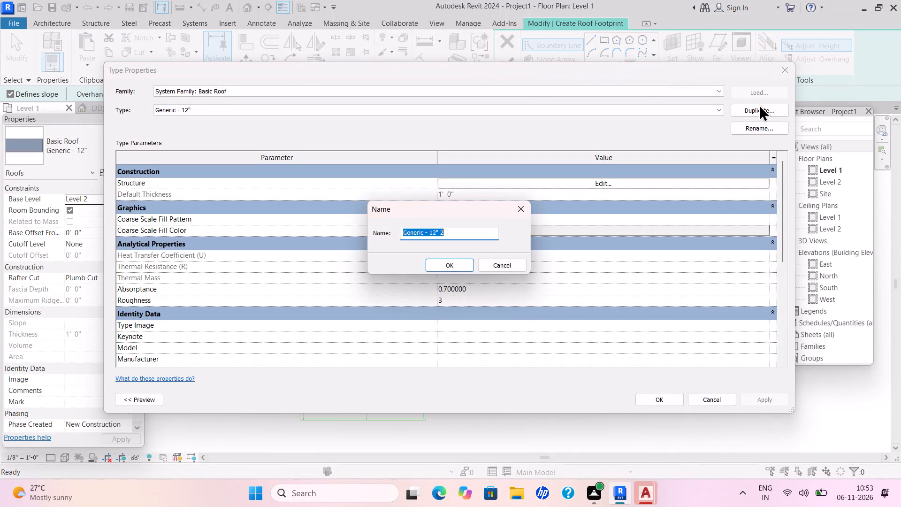
pyautogui.press('BackSpace')
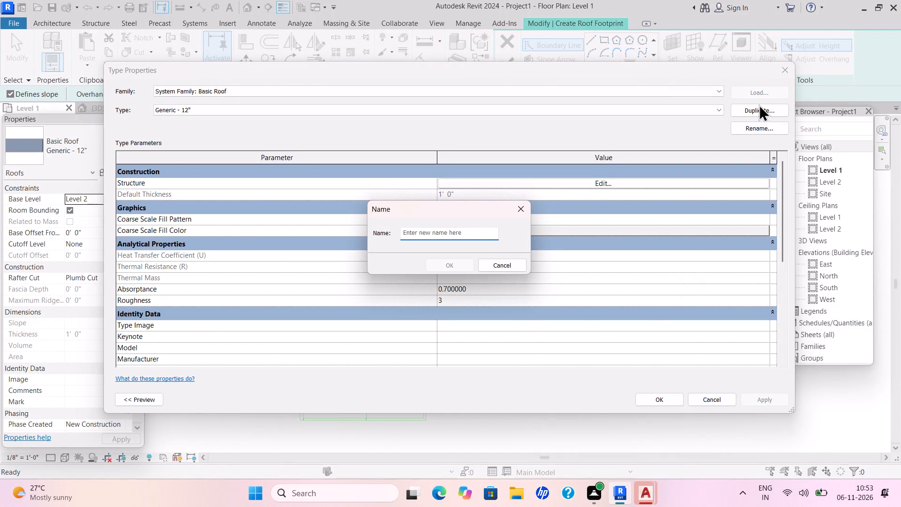
pyautogui.write('ROOF 6"')
pyautogui.press('Return')
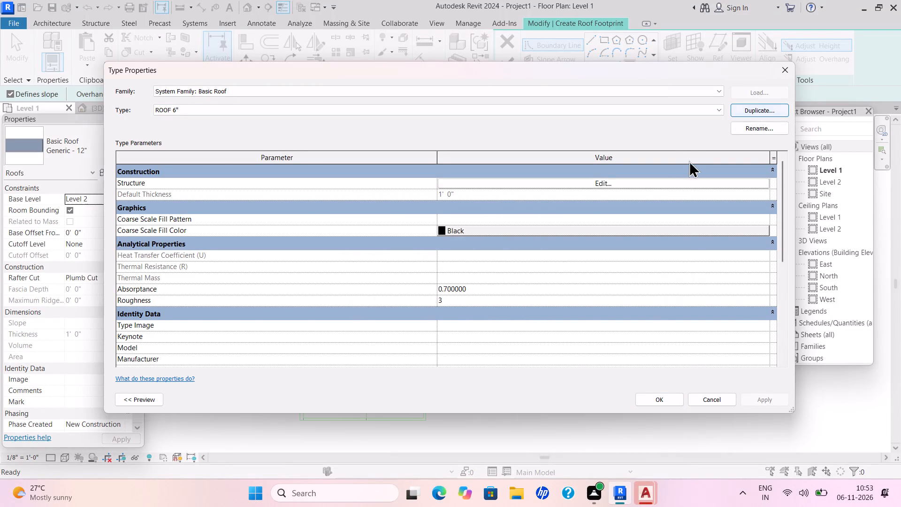
# Set the structure layer thickness of the ROOF 6" type to 6" and apply the type.
pyautogui.click(606, 183)
pyautogui.click(481, 181)
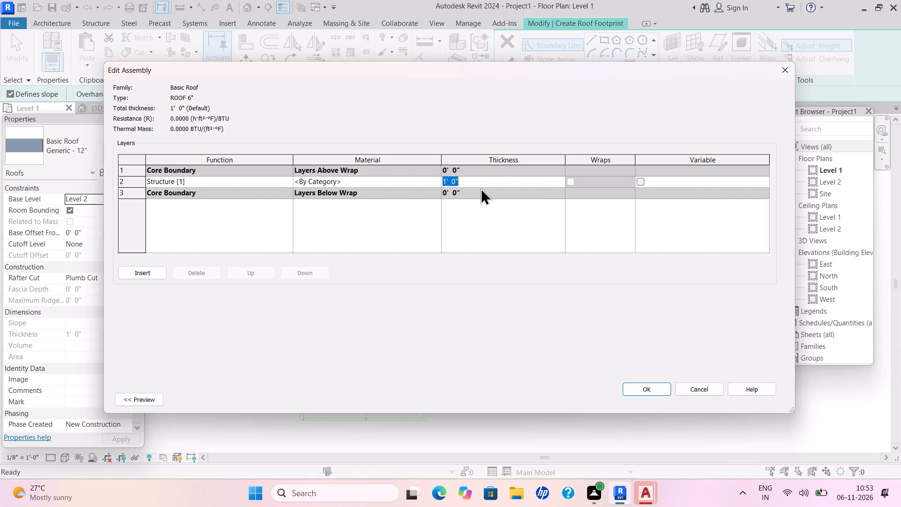
pyautogui.press('BackSpace')
pyautogui.write('6"')
pyautogui.press('Return')
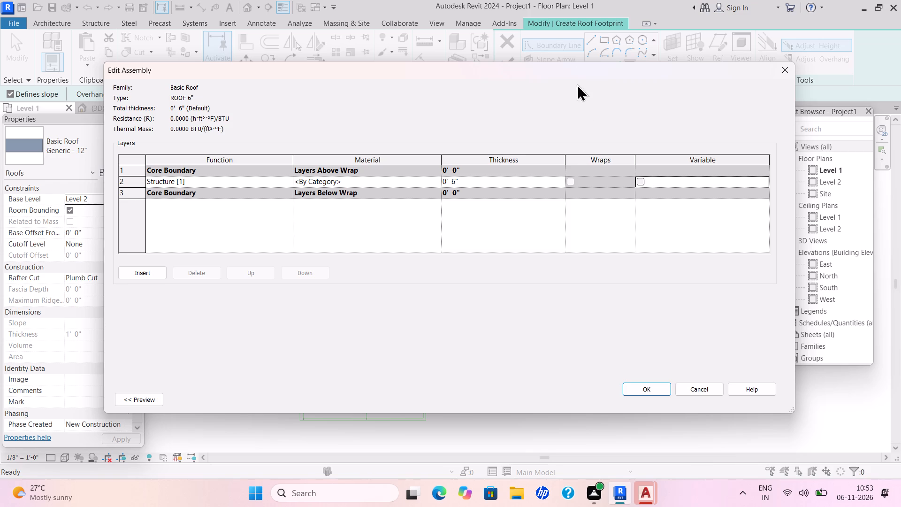
pyautogui.click(658, 390)
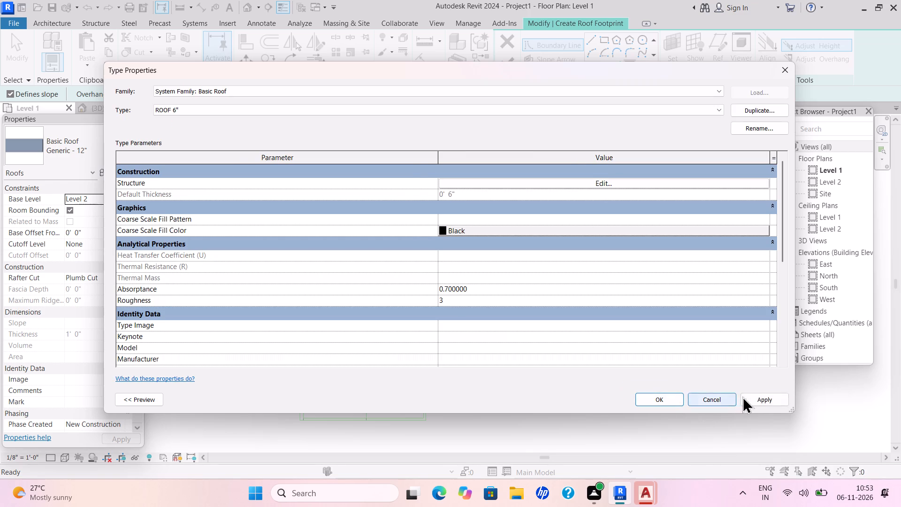
pyautogui.click(766, 396)
pyautogui.click(668, 399)
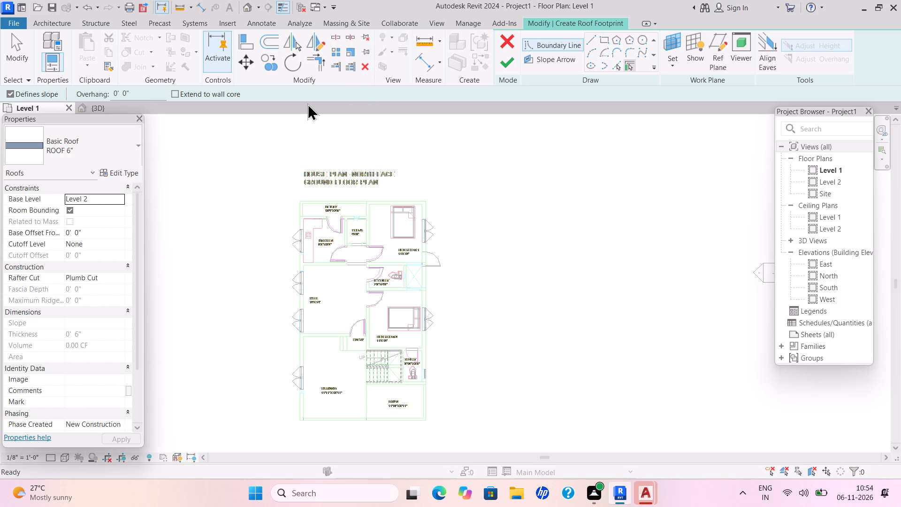
# Turn off the slope definition and draw a rectangular roof boundary around the house, offset 3' outside the outer walls.
pyautogui.click(11, 95)
pyautogui.doubleClick(604, 36)
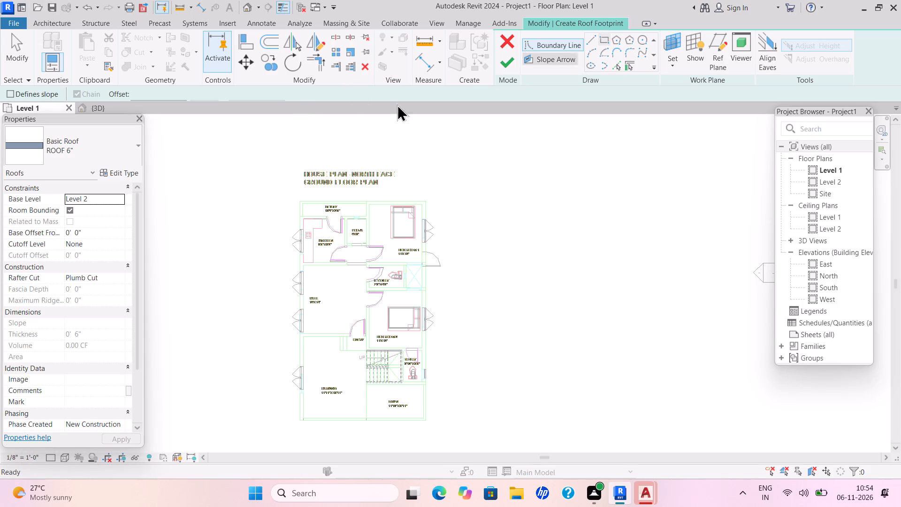
pyautogui.moveTo(165, 95); pyautogui.dragTo(115, 98)
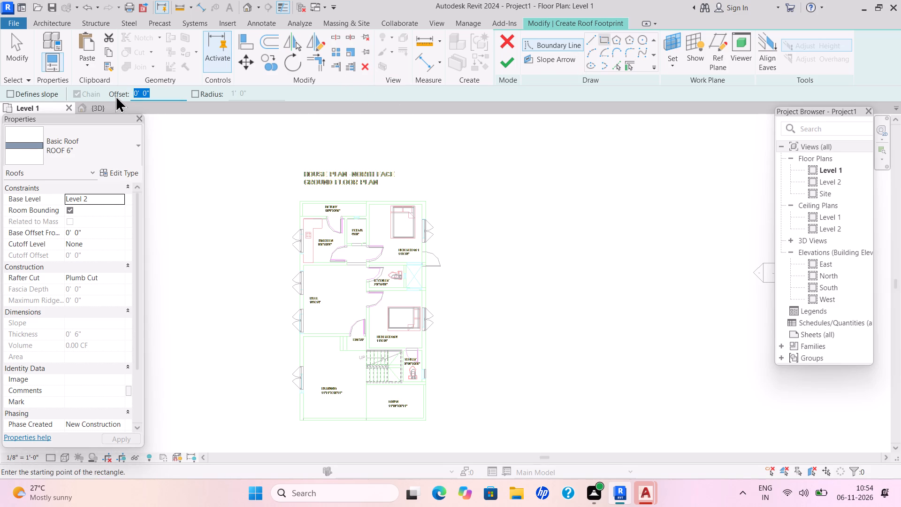
pyautogui.press('BackSpace')
pyautogui.write('6"')
pyautogui.press('BackSpace')
pyautogui.press('BackSpace')
pyautogui.press('BackSpace')
pyautogui.press('BackSpace')
pyautogui.press('BackSpace')
pyautogui.press('BackSpace')
pyautogui.write("3'")
pyautogui.press('Return')
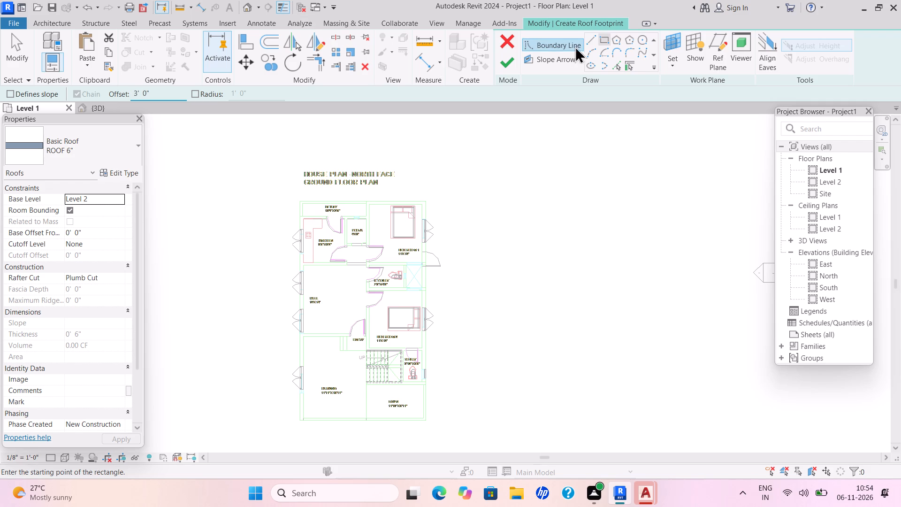
pyautogui.click(298, 200)
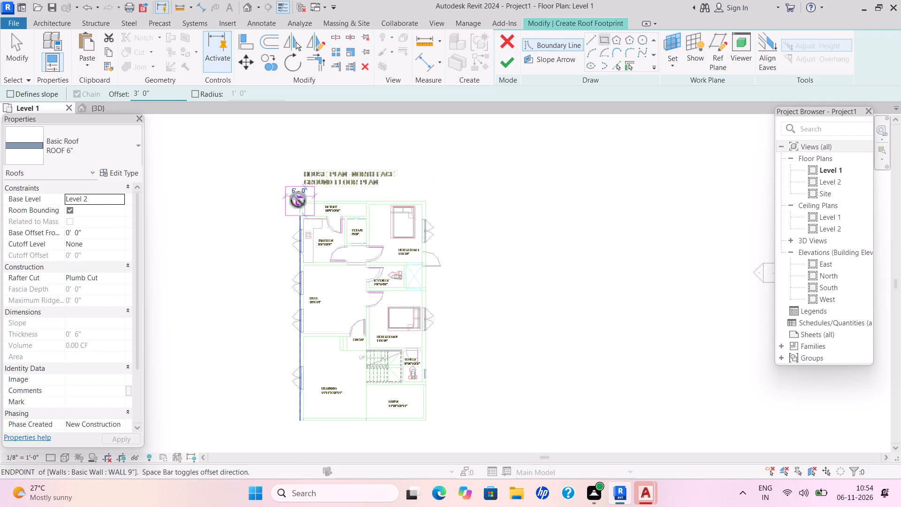
pyautogui.click(426, 422)
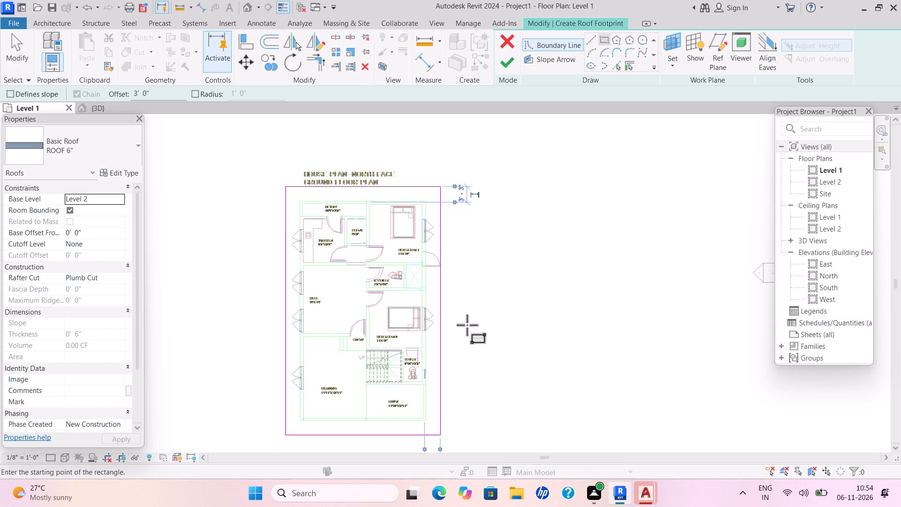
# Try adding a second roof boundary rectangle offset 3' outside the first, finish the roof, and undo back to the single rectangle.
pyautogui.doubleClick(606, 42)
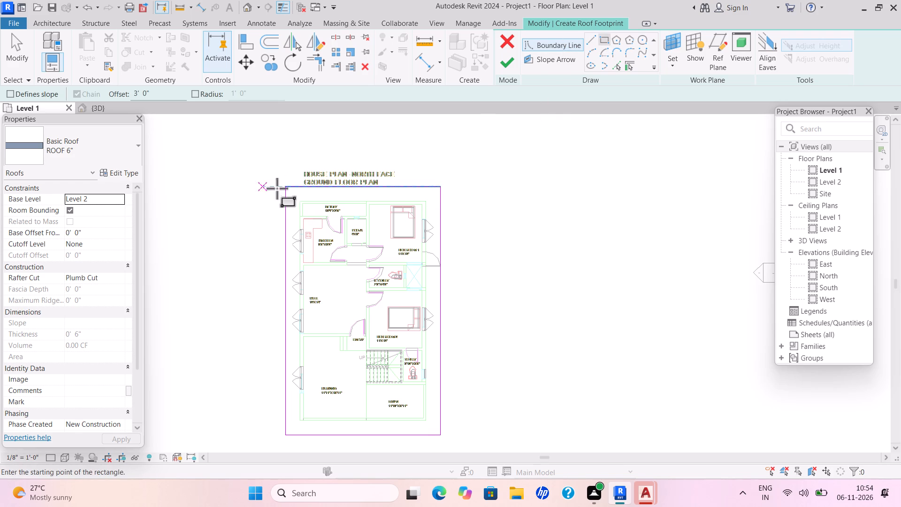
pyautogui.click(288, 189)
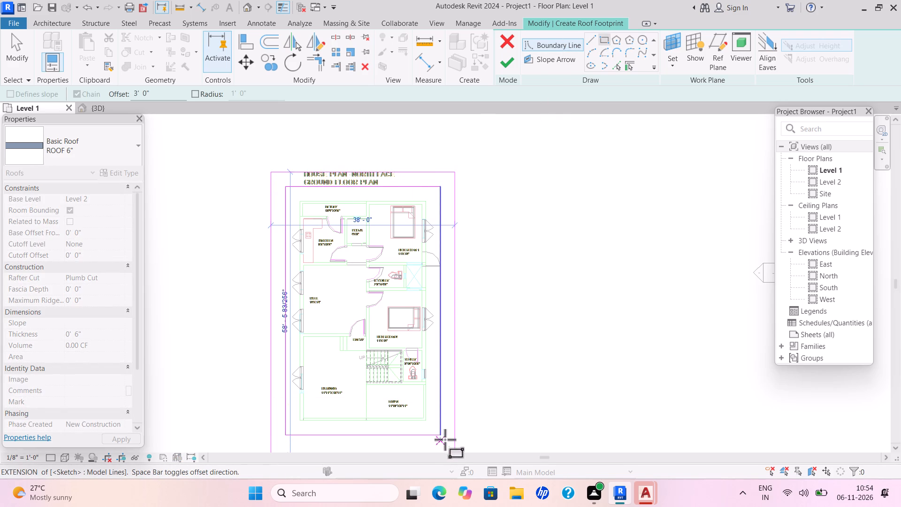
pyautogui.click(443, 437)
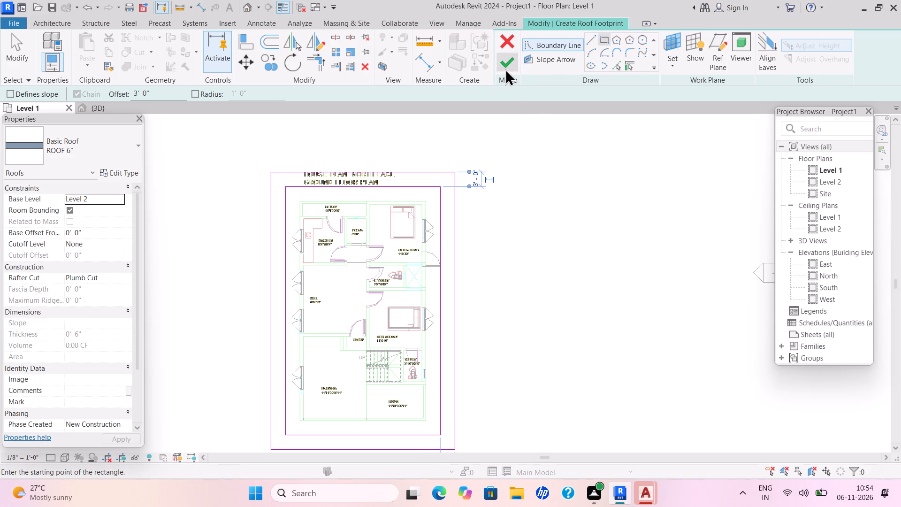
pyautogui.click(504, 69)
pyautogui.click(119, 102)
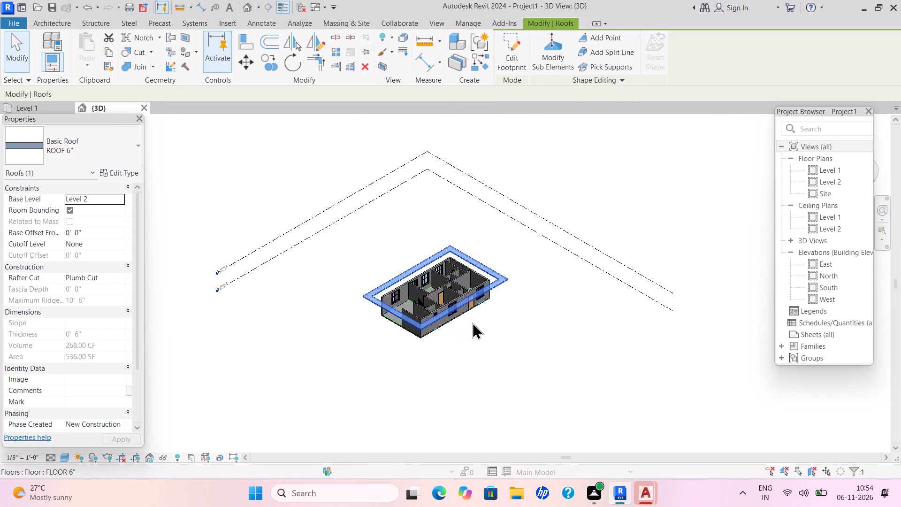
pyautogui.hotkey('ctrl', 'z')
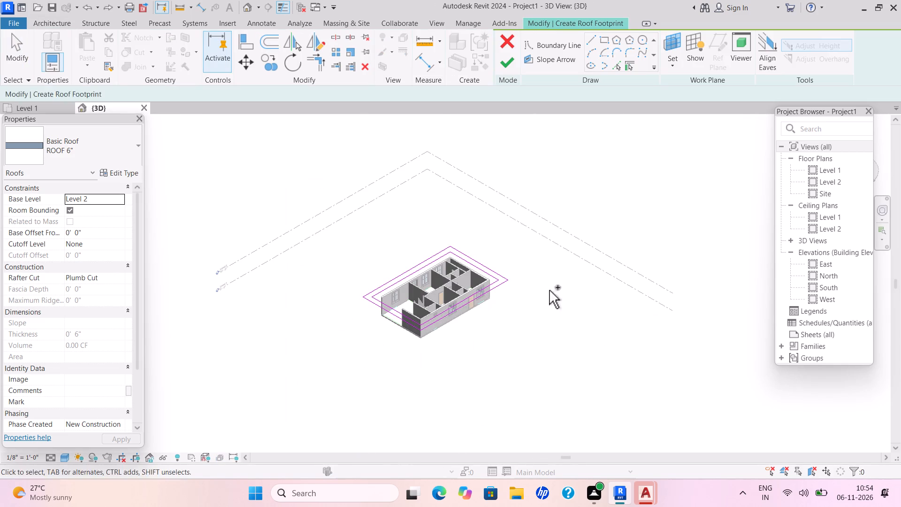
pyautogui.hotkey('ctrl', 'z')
# Finish the flat roof from the single boundary rectangle.
pyautogui.click(504, 61)
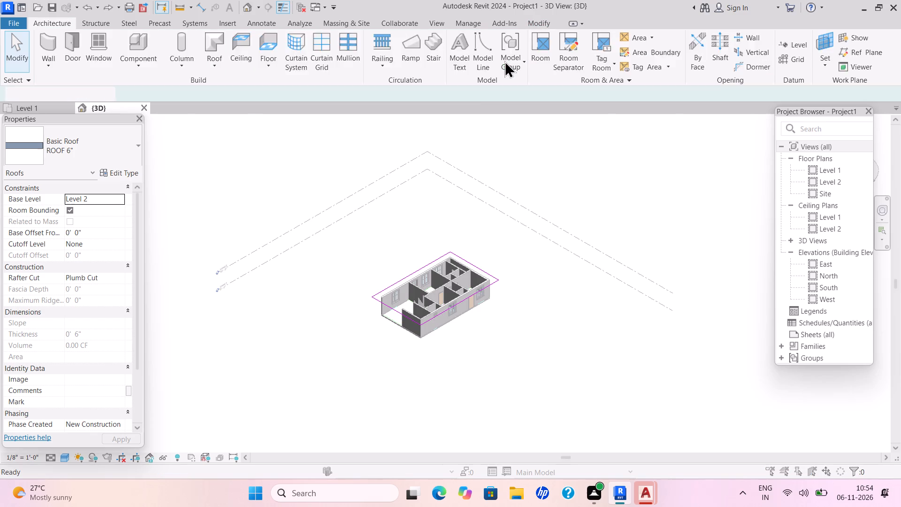
pyautogui.click(492, 249)
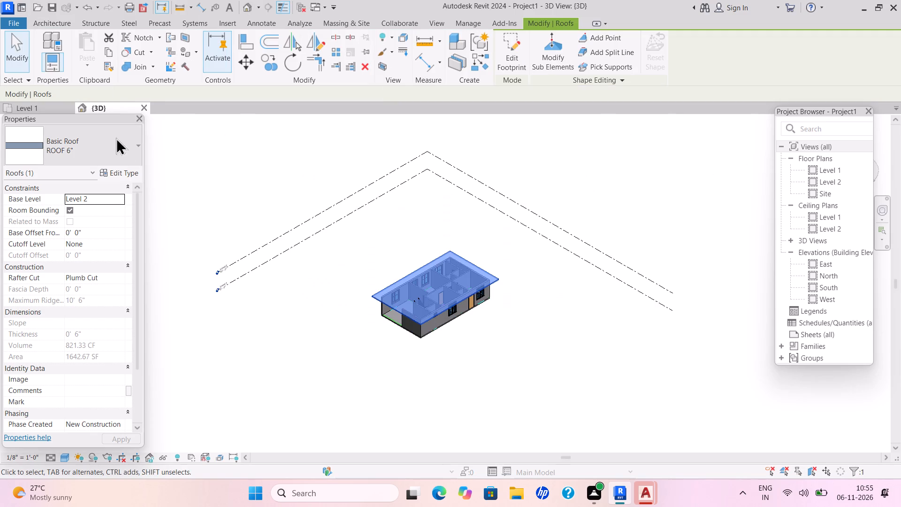
# From the Level 1 plan, start a sketched-path railing and set its base level to Level 2 with a 6" base offset.
pyautogui.click(52, 108)
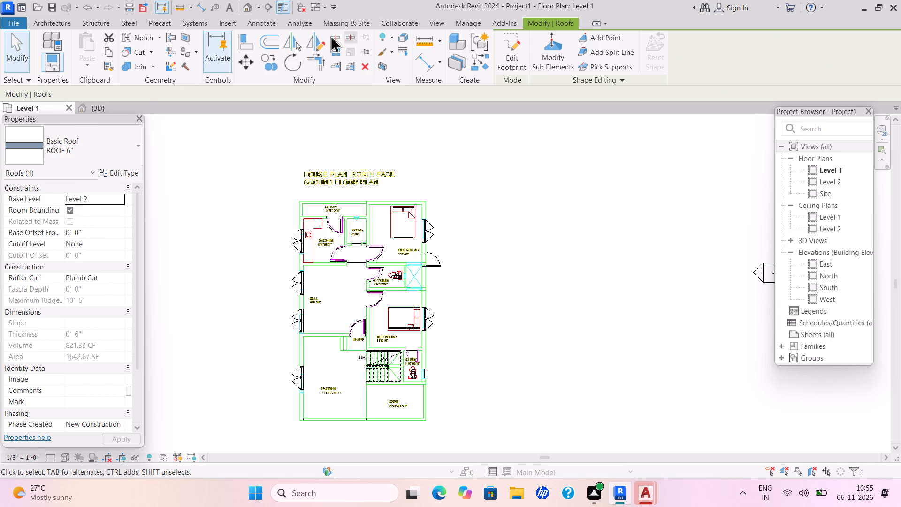
pyautogui.click(336, 22)
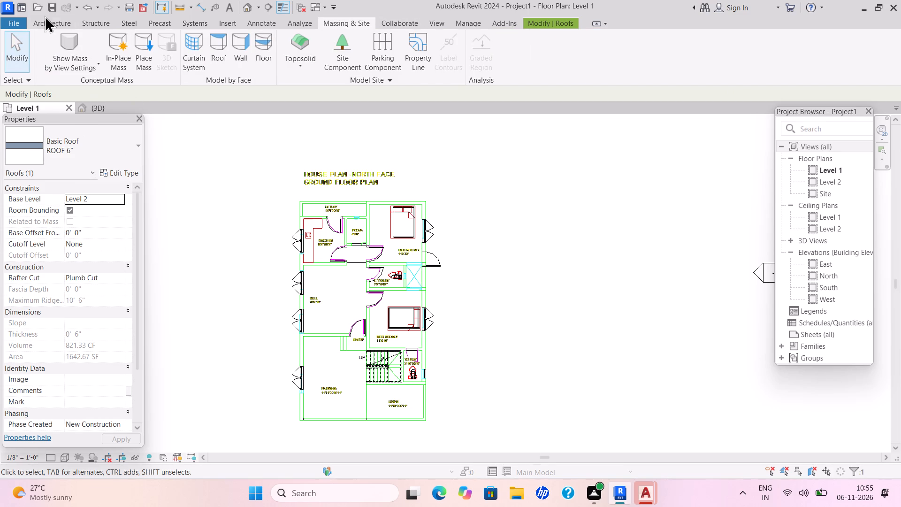
pyautogui.click(44, 20)
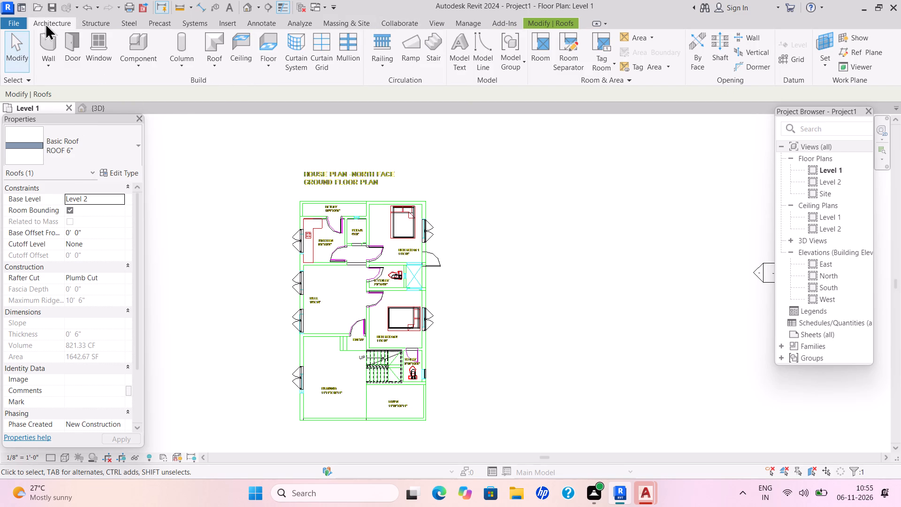
pyautogui.click(381, 68)
pyautogui.click(408, 84)
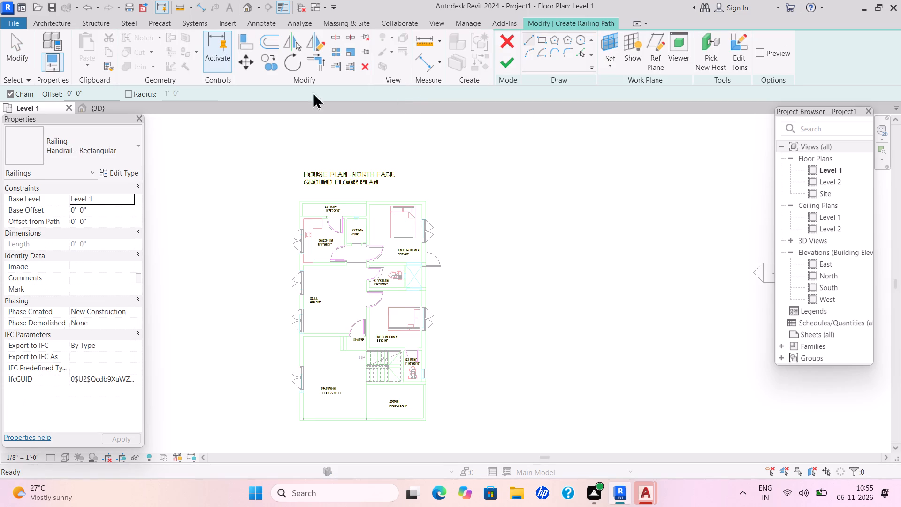
pyautogui.click(543, 38)
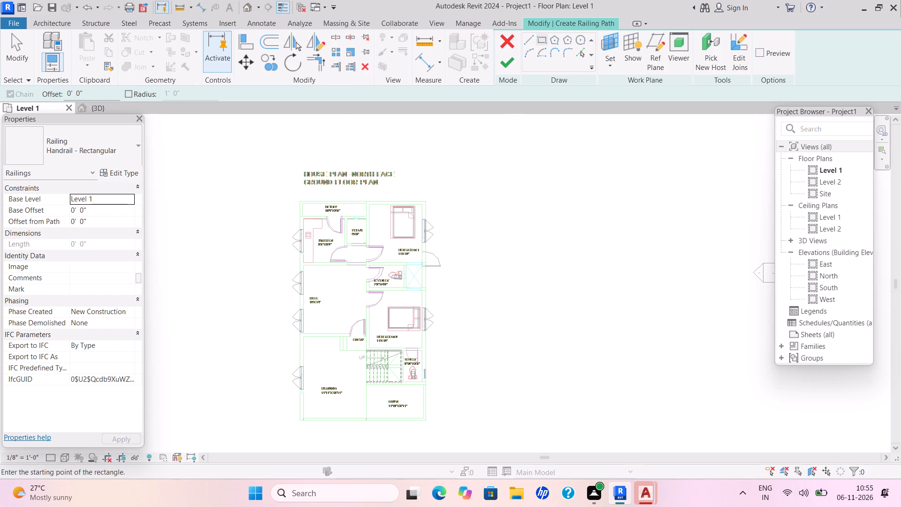
pyautogui.click(127, 199)
pyautogui.click(113, 232)
pyautogui.moveTo(103, 210); pyautogui.dragTo(100, 218)
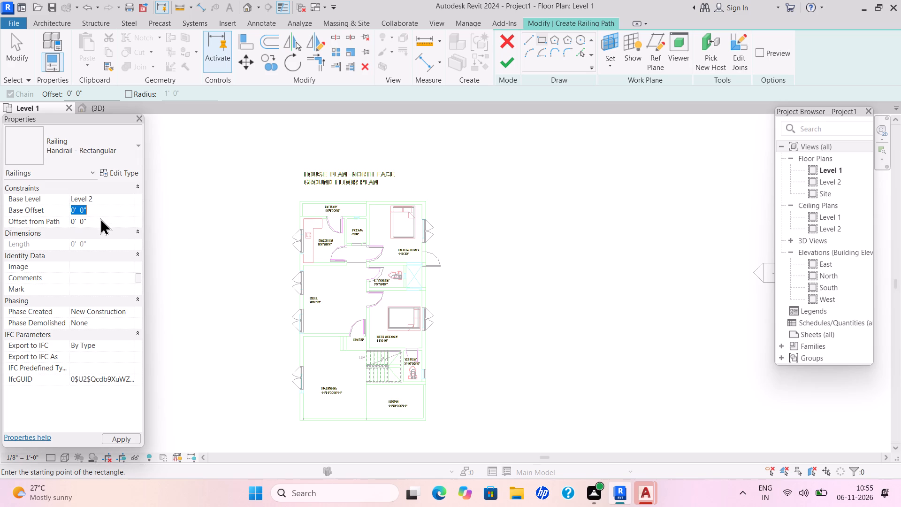
pyautogui.press('BackSpace')
pyautogui.write('6"')
pyautogui.press('Return')
# Draw the railing path as a rectangle offset 3' outside the outer walls, finish the railing, and check it in the 3D view.
pyautogui.click(542, 41)
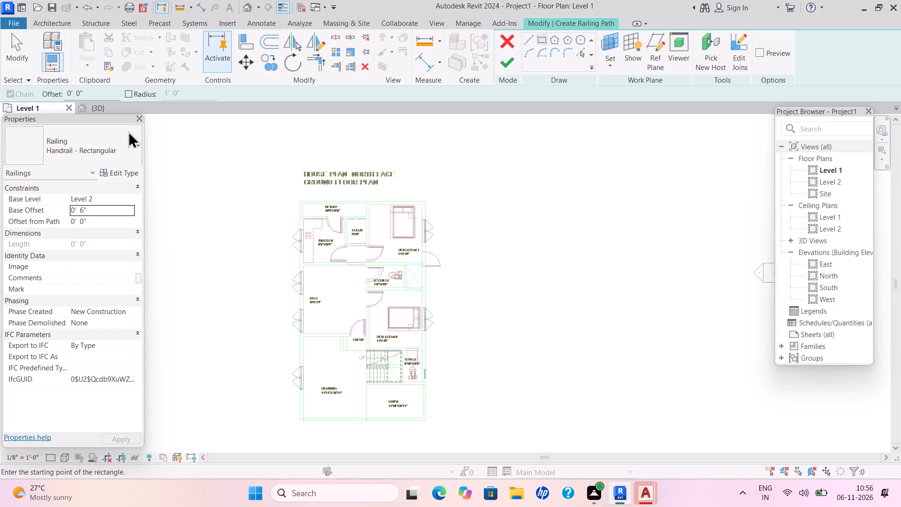
pyautogui.click(103, 106)
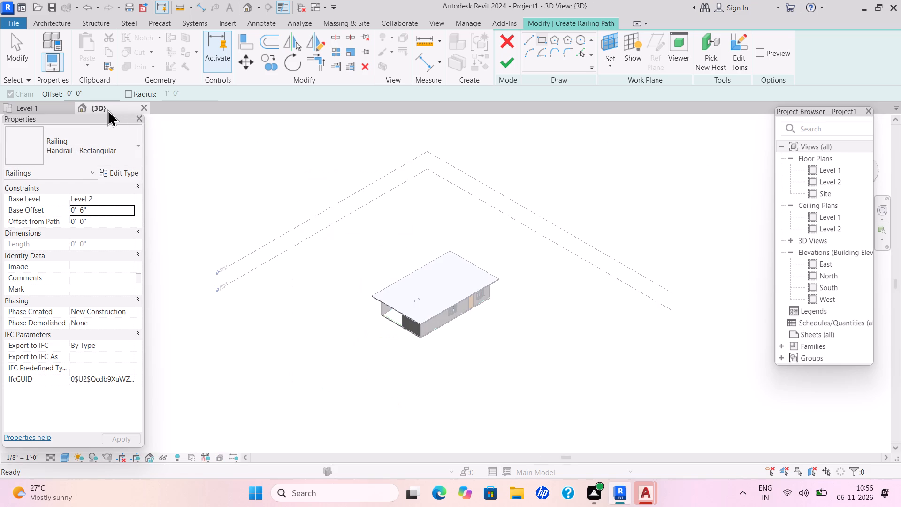
pyautogui.click(39, 107)
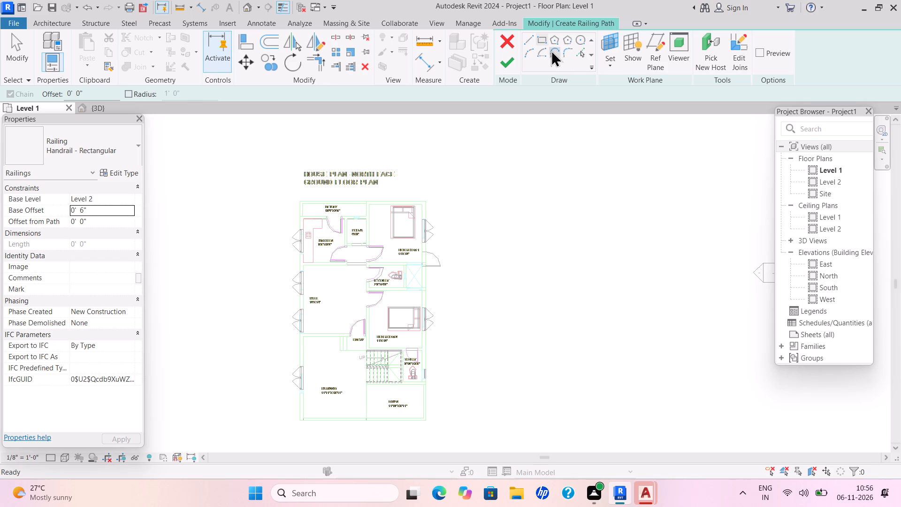
pyautogui.moveTo(101, 97); pyautogui.dragTo(64, 101)
pyautogui.press('BackSpace')
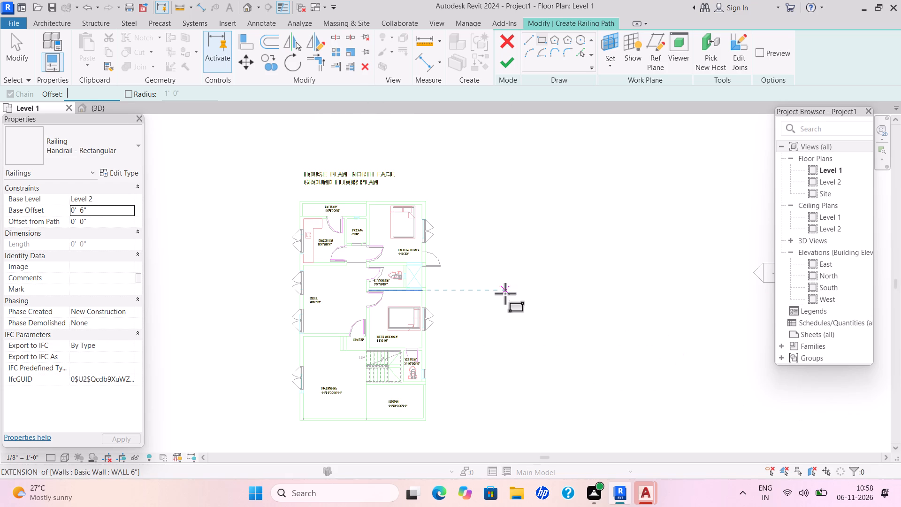
pyautogui.scroll(-1, 545, 302)
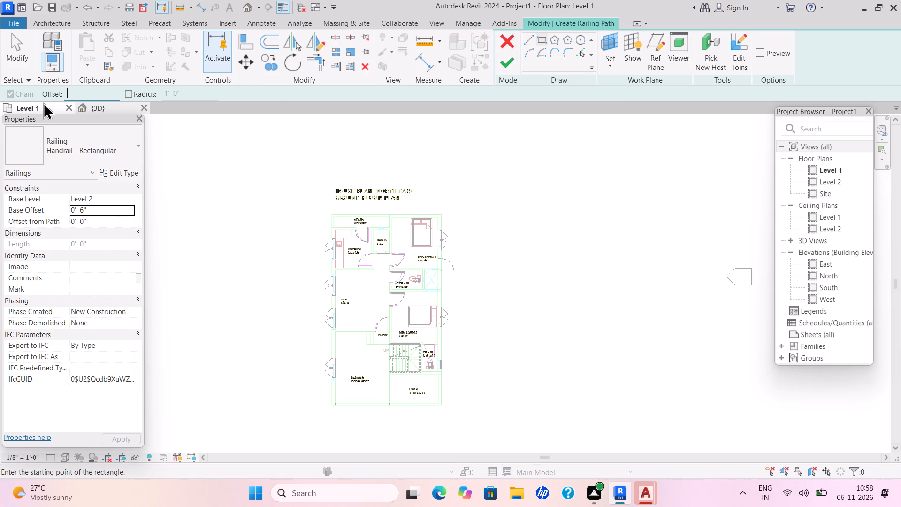
pyautogui.press('BackSpace')
pyautogui.write("3'")
pyautogui.press('Return')
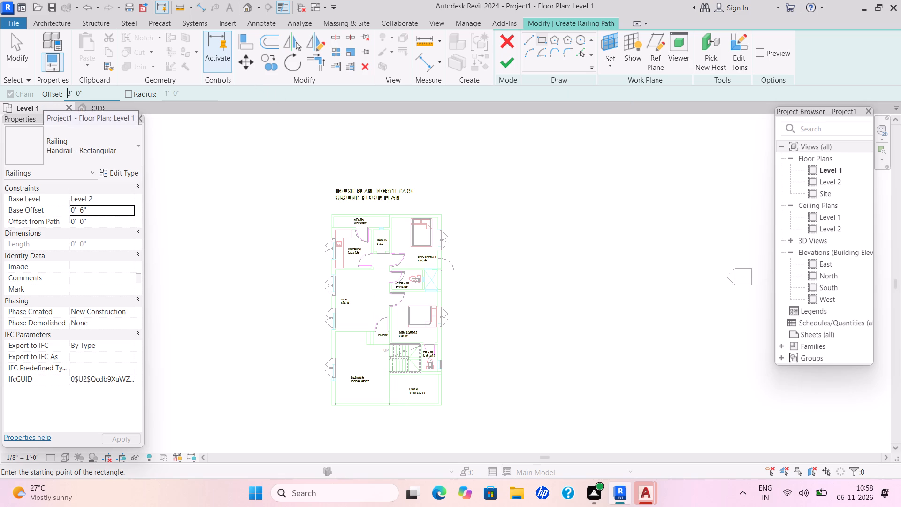
pyautogui.scroll(1, 43, 102)
pyautogui.scroll(-1, 42, 101)
pyautogui.scroll(1, 106, 51)
pyautogui.click(540, 40)
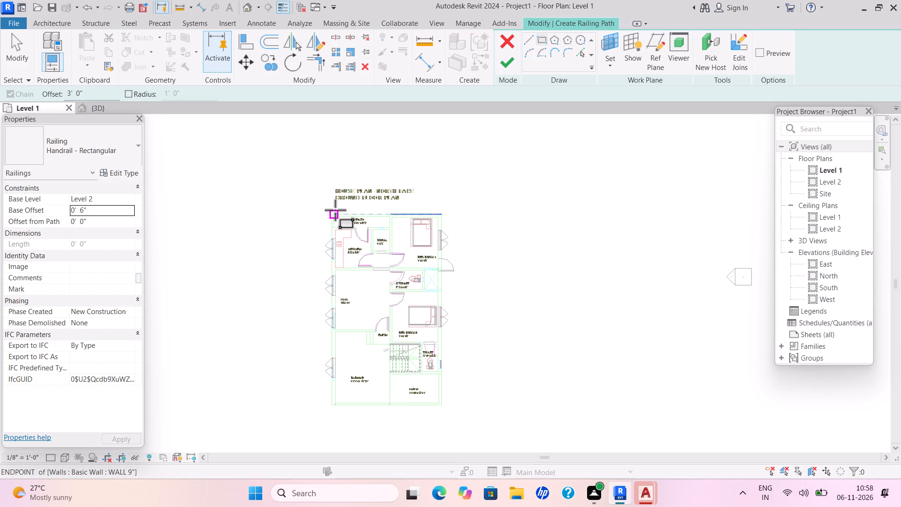
pyautogui.click(335, 210)
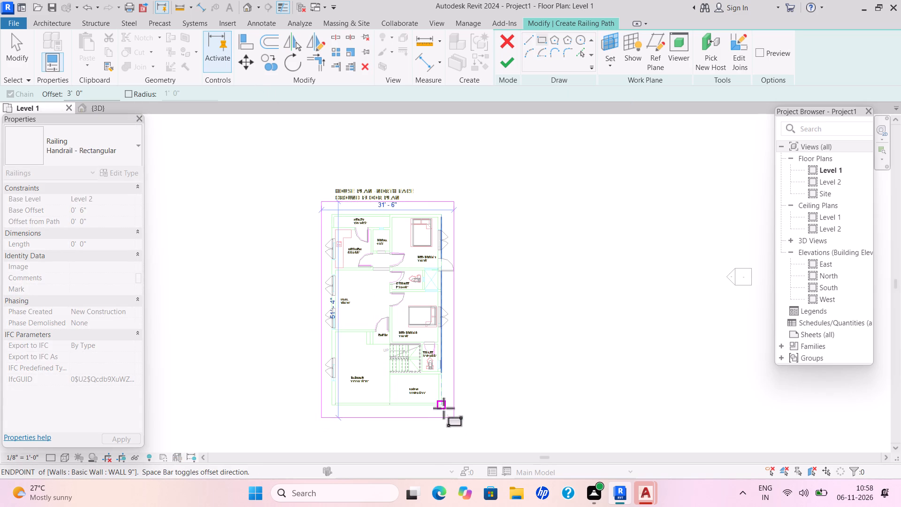
pyautogui.click(443, 407)
pyautogui.click(503, 66)
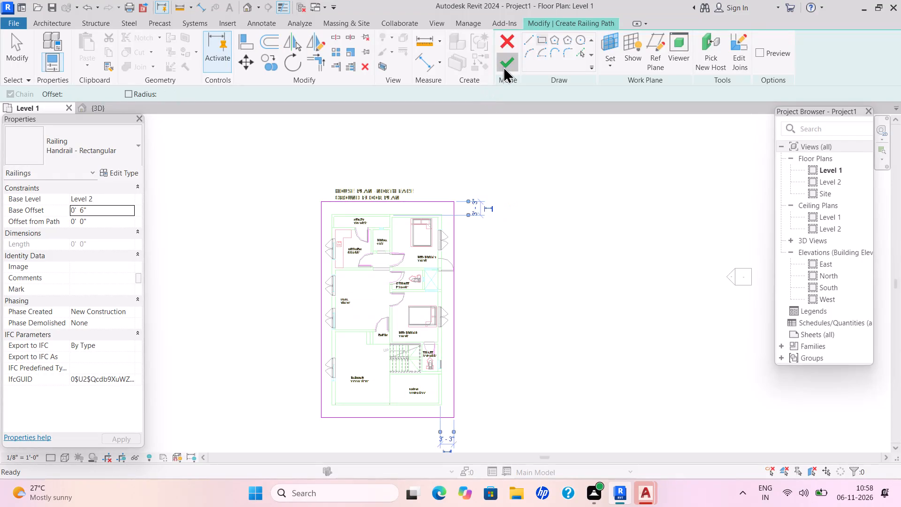
pyautogui.click(90, 103)
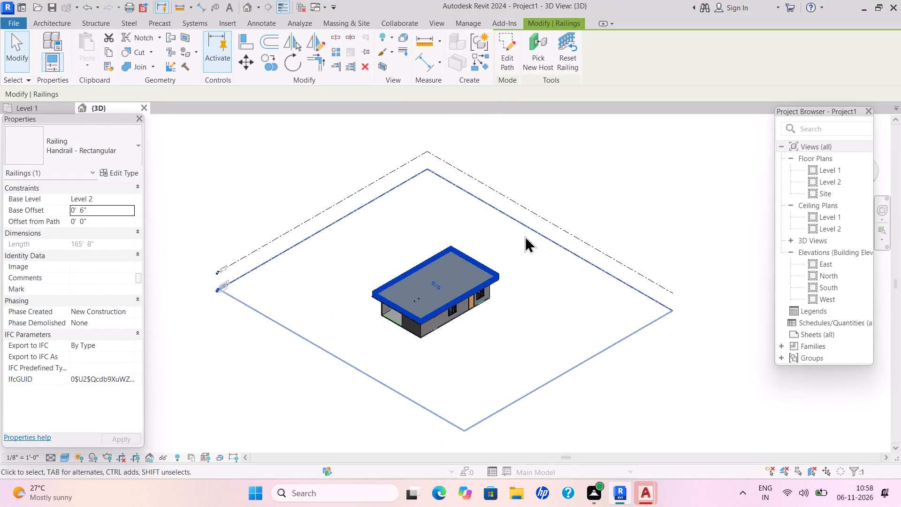
pyautogui.click(558, 244)
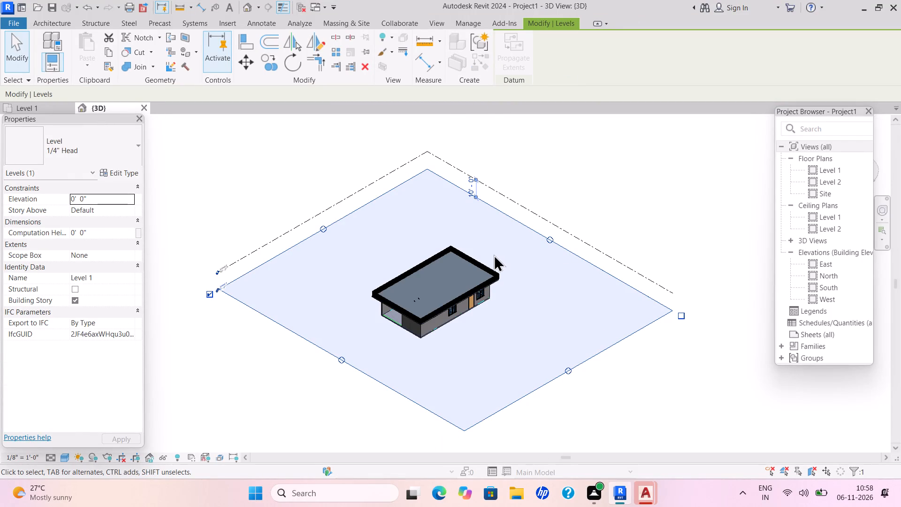
pyautogui.press('Escape')
pyautogui.press('Escape')
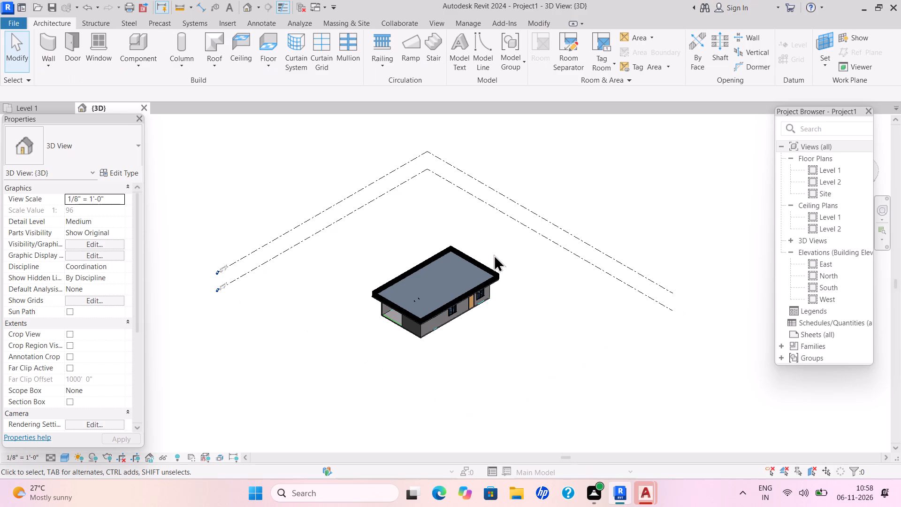
# On Level 1, draw a closed rectangular boundary around the house using WALL 6" at 4' unconnected height, with sides about 69'-9" long.
pyautogui.click(47, 108)
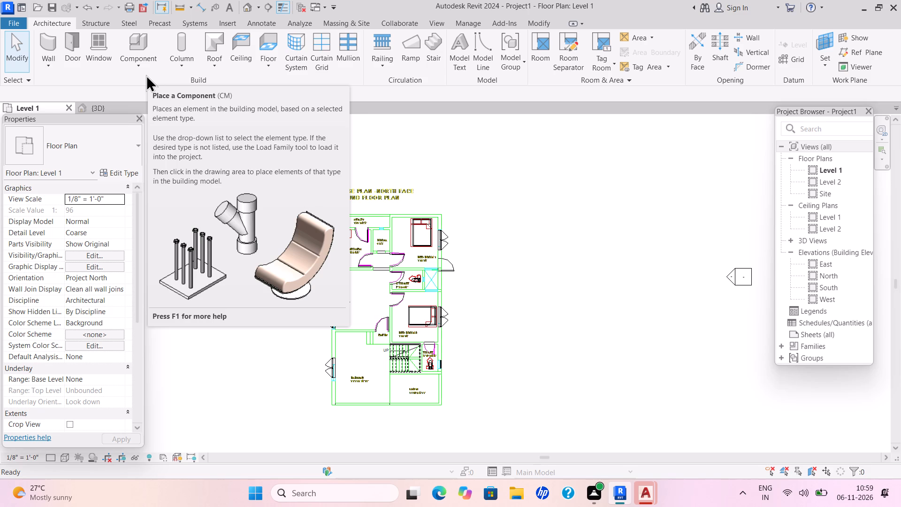
pyautogui.click(50, 63)
pyautogui.click(56, 79)
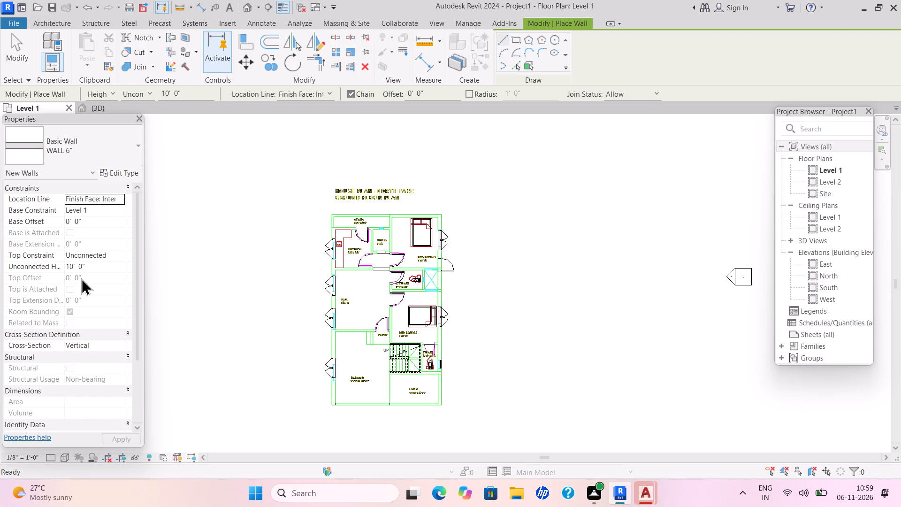
pyautogui.moveTo(88, 269); pyautogui.dragTo(87, 273)
pyautogui.press('BackSpace')
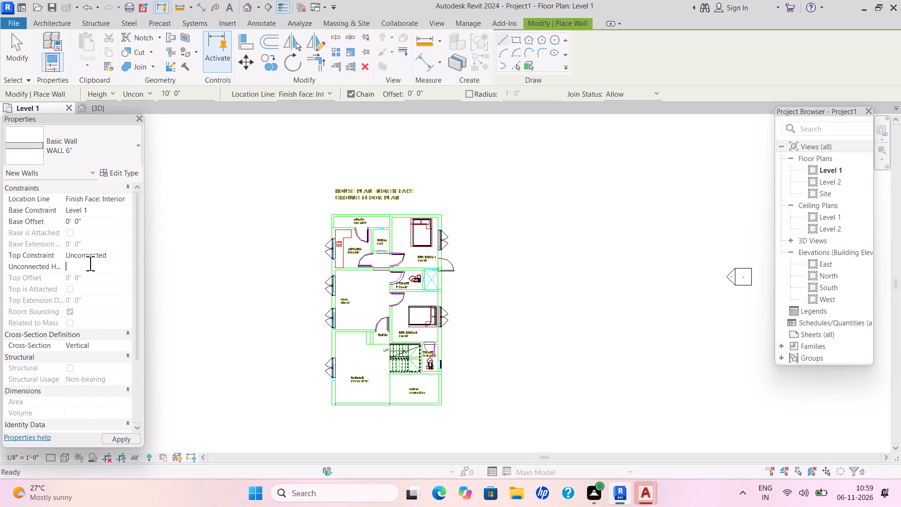
pyautogui.write("4'")
pyautogui.press('Return')
pyautogui.click(270, 171)
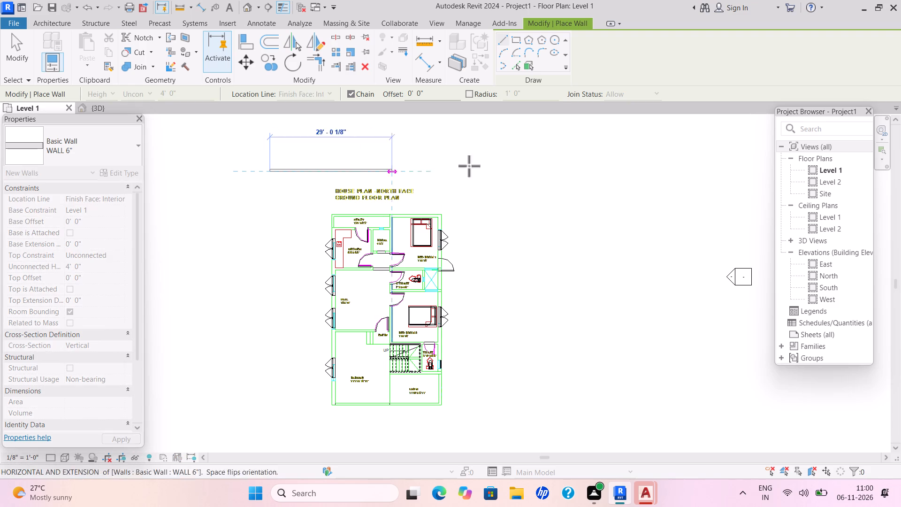
pyautogui.click(507, 169)
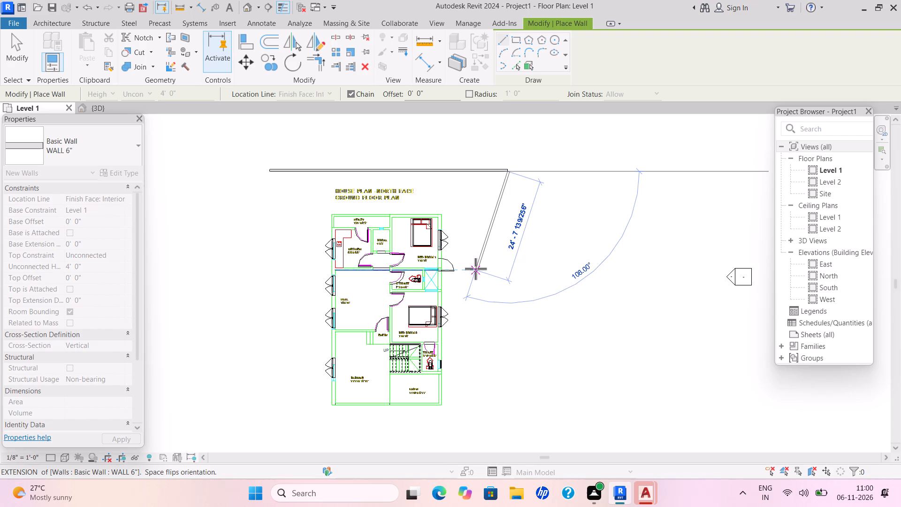
pyautogui.scroll(-1, 510, 371)
pyautogui.scroll(1, 510, 371)
pyautogui.moveTo(510, 371); pyautogui.dragTo(511, 310, button='middle')
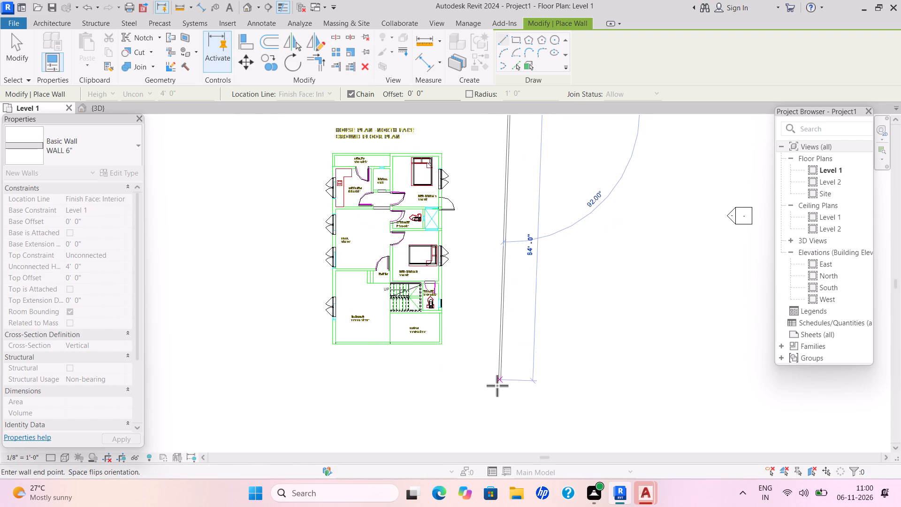
pyautogui.click(501, 403)
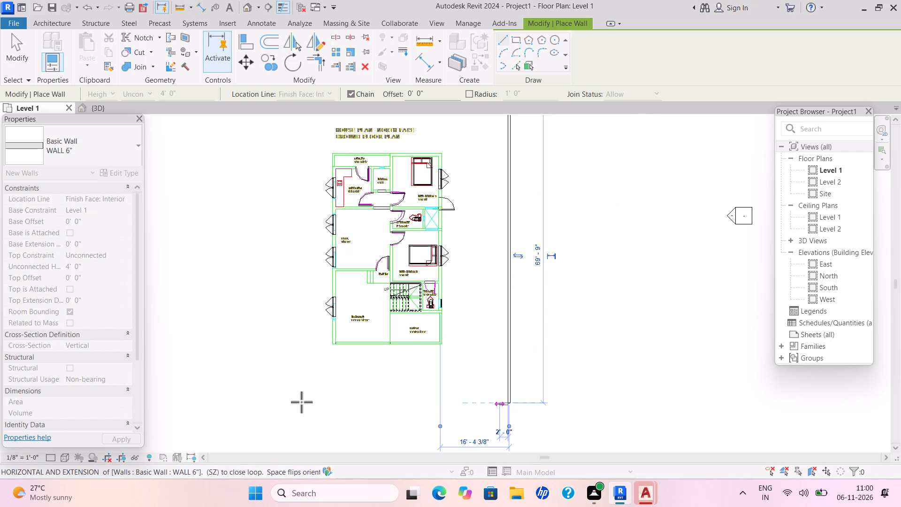
pyautogui.moveTo(299, 401); pyautogui.dragTo(307, 406, button='middle')
pyautogui.moveTo(320, 410); pyautogui.dragTo(390, 427, button='middle')
pyautogui.middleClick(390, 427)
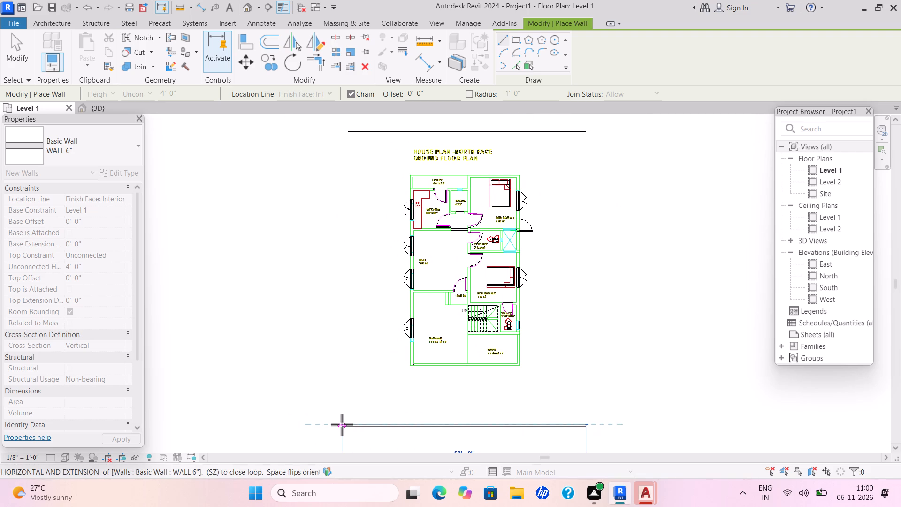
pyautogui.click(352, 424)
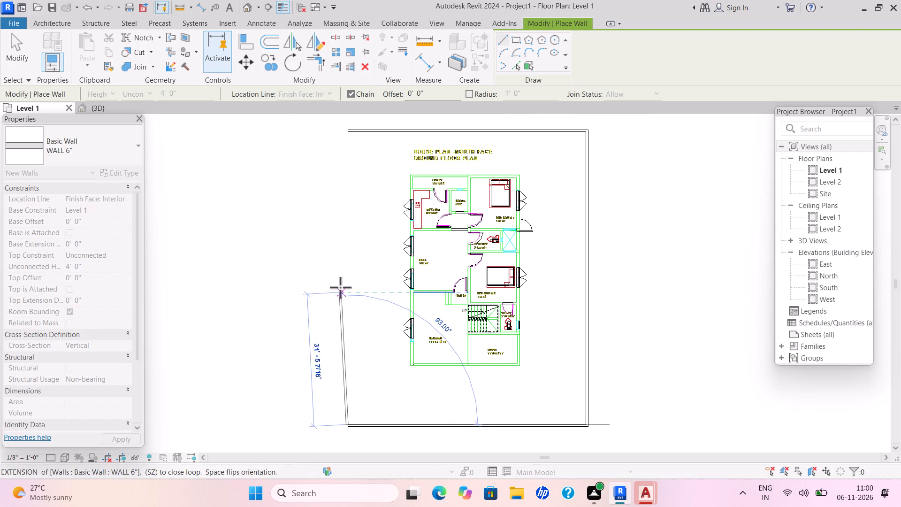
pyautogui.click(346, 128)
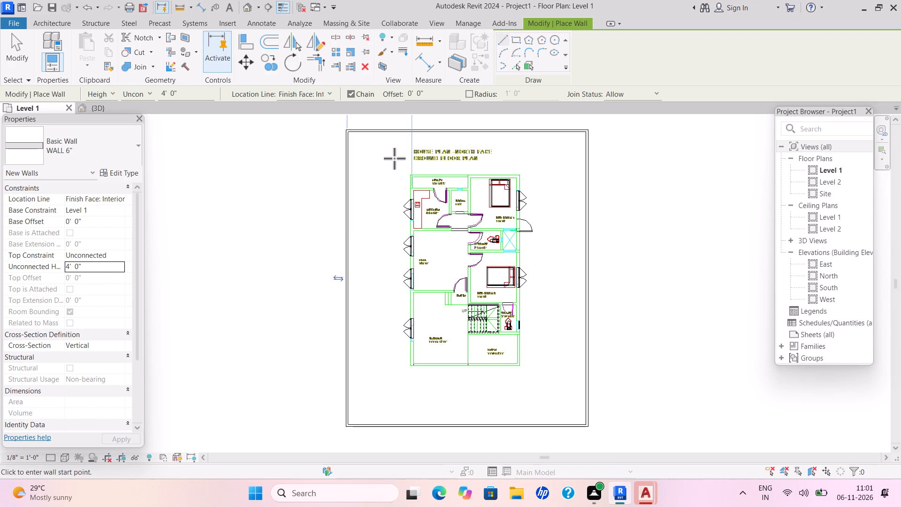
pyautogui.click(102, 110)
pyautogui.click(54, 109)
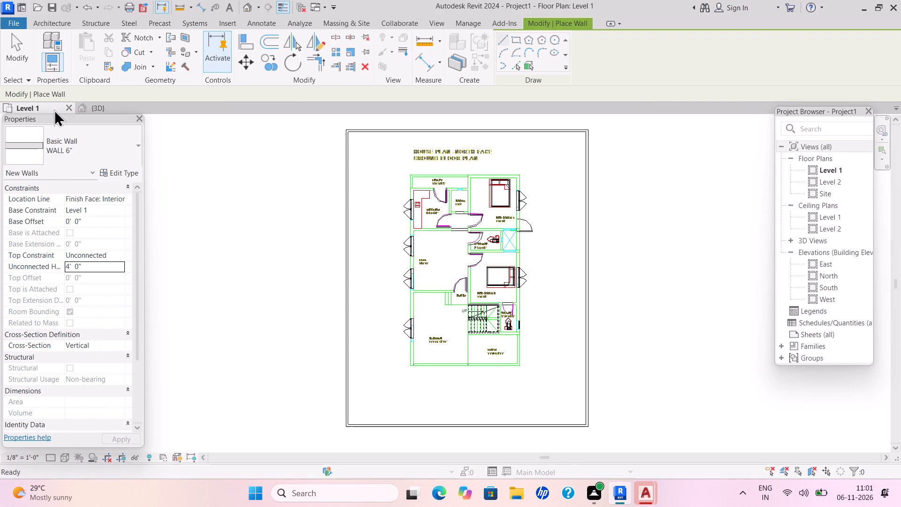
pyautogui.press('Escape')
pyautogui.press('Escape')
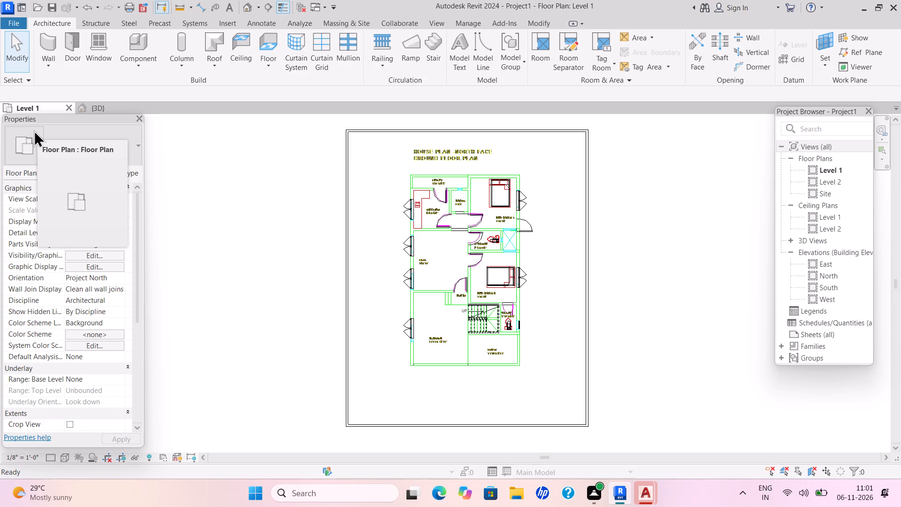
# Load the Gate_davinder_11707 component family from the Gate folder inside SHUBHAM CITY in Documents.
pyautogui.click(142, 73)
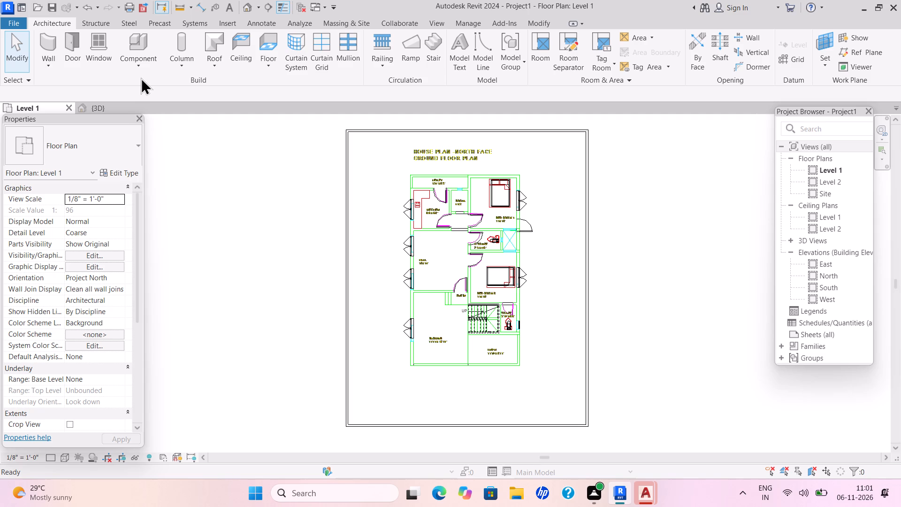
pyautogui.click(138, 72)
pyautogui.click(158, 84)
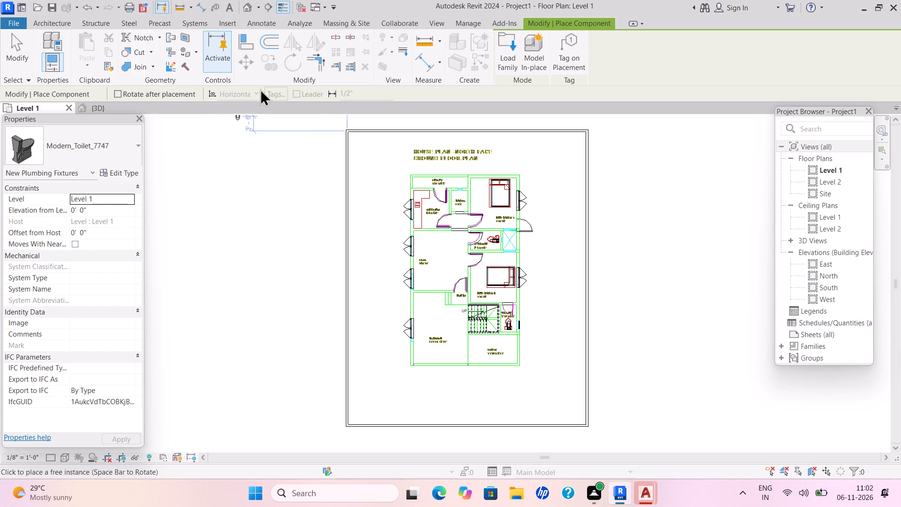
pyautogui.doubleClick(513, 39)
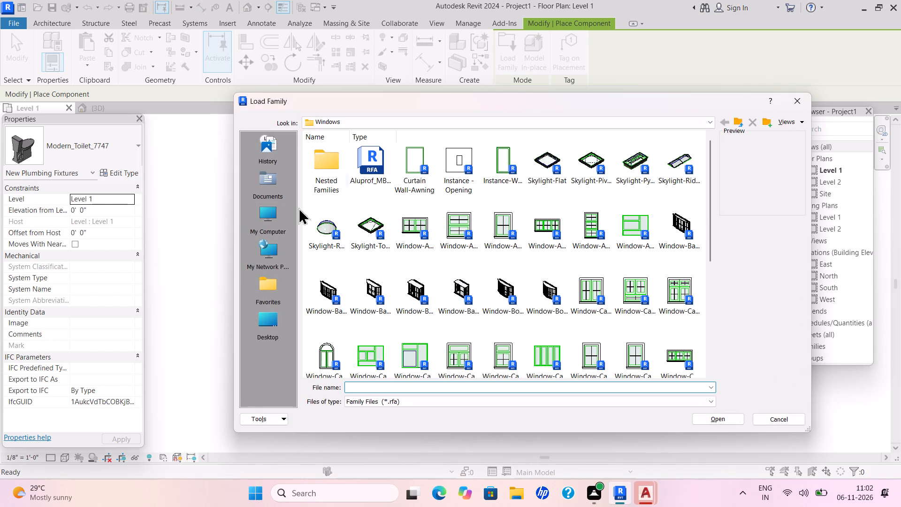
pyautogui.doubleClick(277, 182)
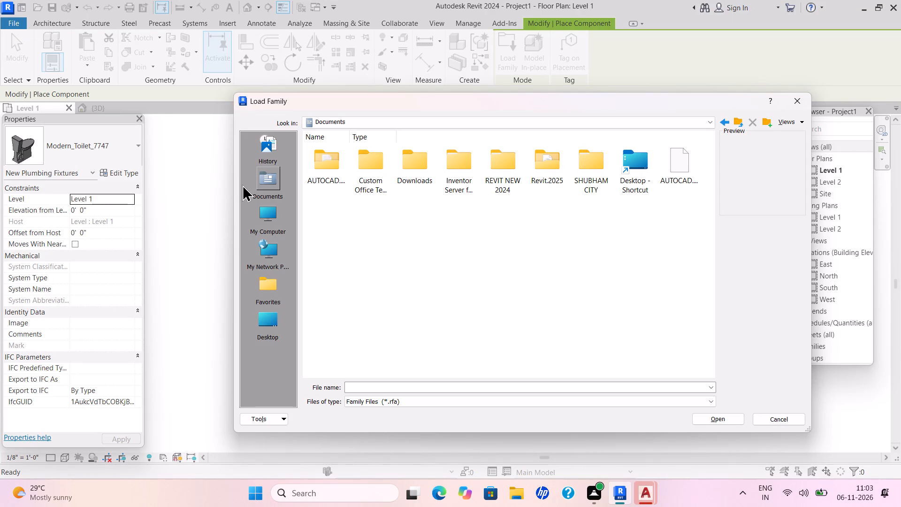
pyautogui.doubleClick(590, 167)
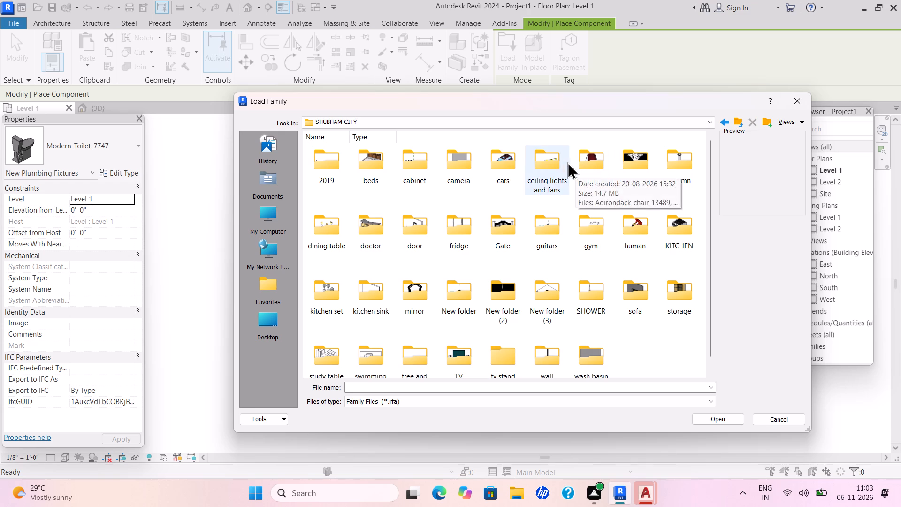
pyautogui.doubleClick(511, 229)
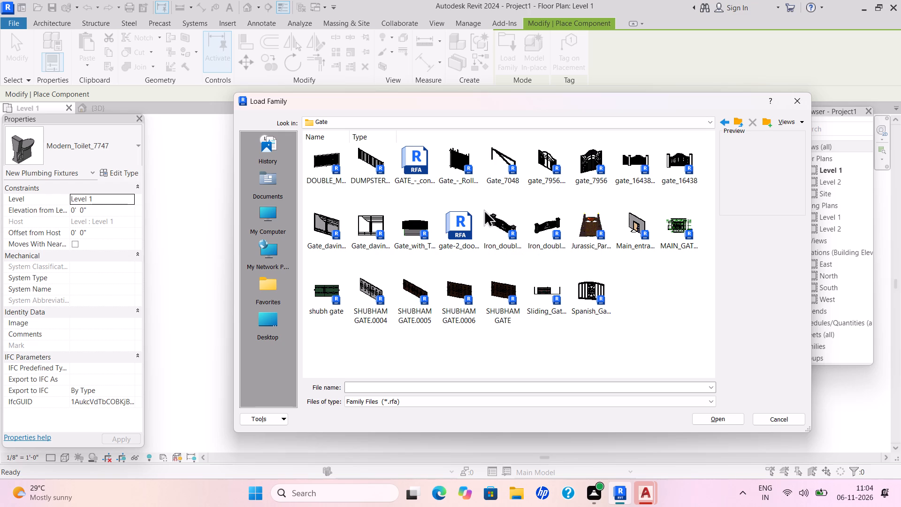
pyautogui.doubleClick(364, 237)
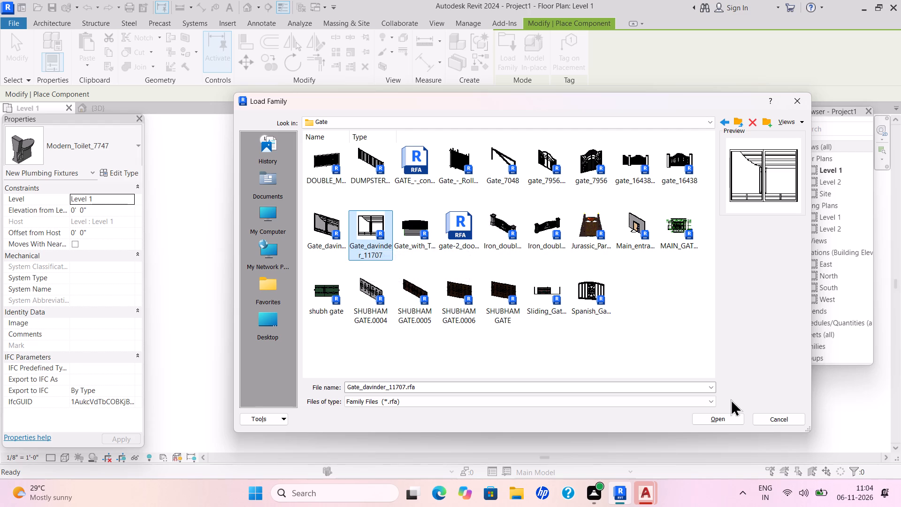
pyautogui.doubleClick(732, 416)
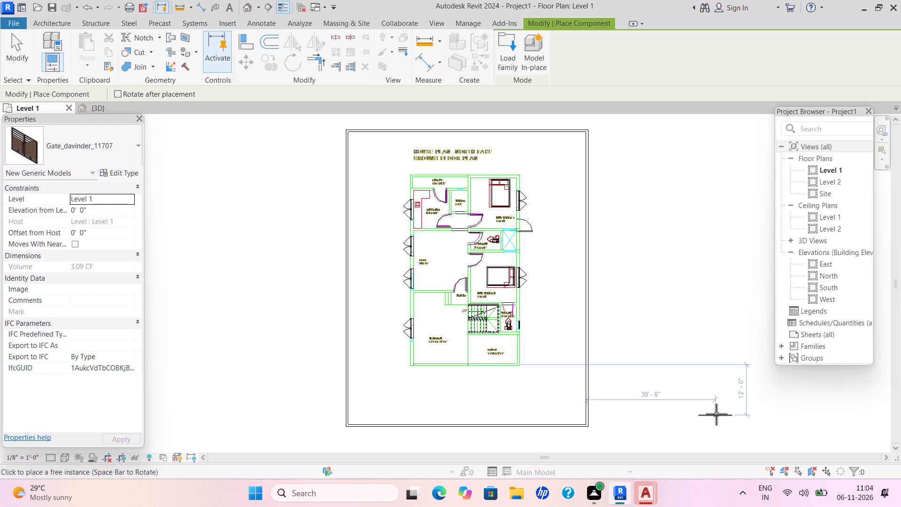
# Place the gate on the south boundary wall, about 24'-6" from its southwest corner.
pyautogui.click(457, 429)
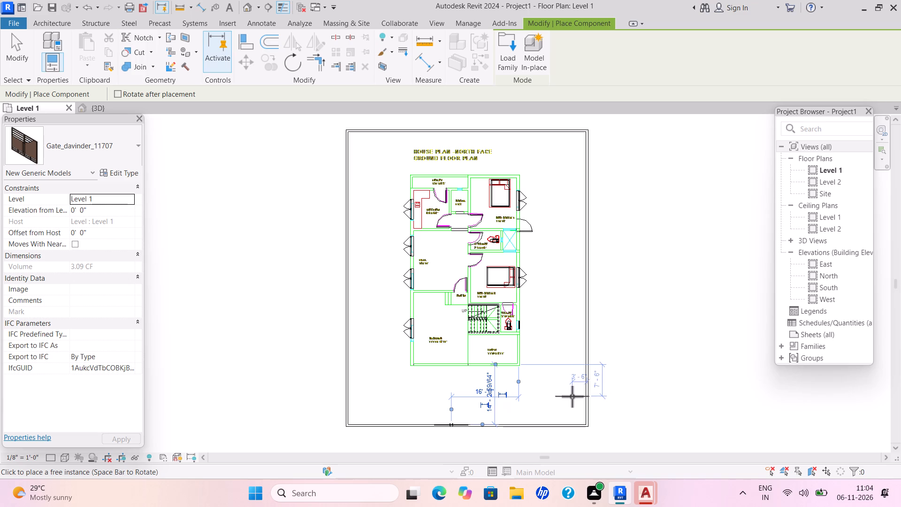
pyautogui.press('Escape')
pyautogui.press('Escape')
pyautogui.press('Escape')
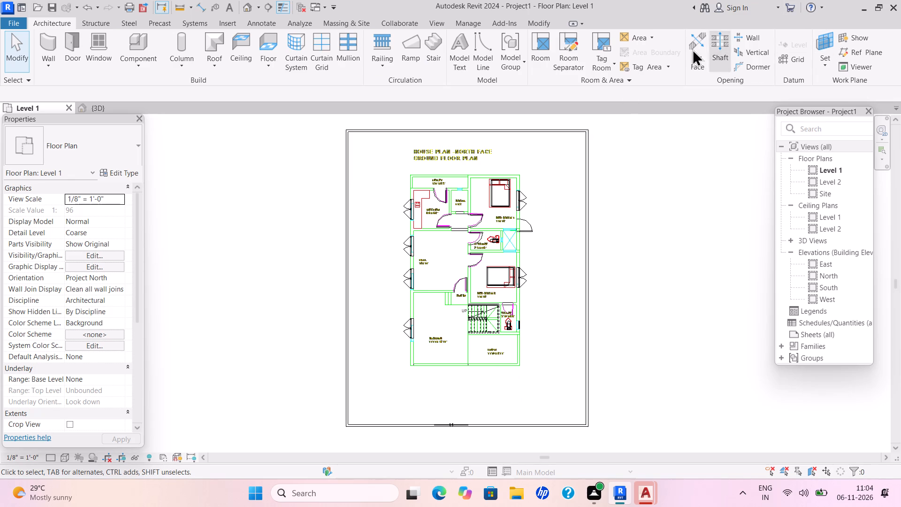
# Split the south boundary wall at the gate's centre, 24'-6" from the southwest corner.
pyautogui.click(540, 22)
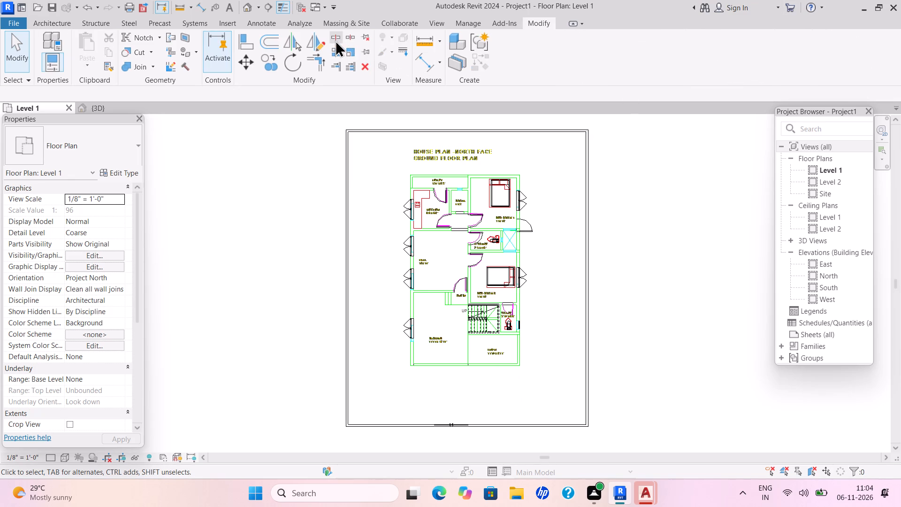
pyautogui.click(335, 40)
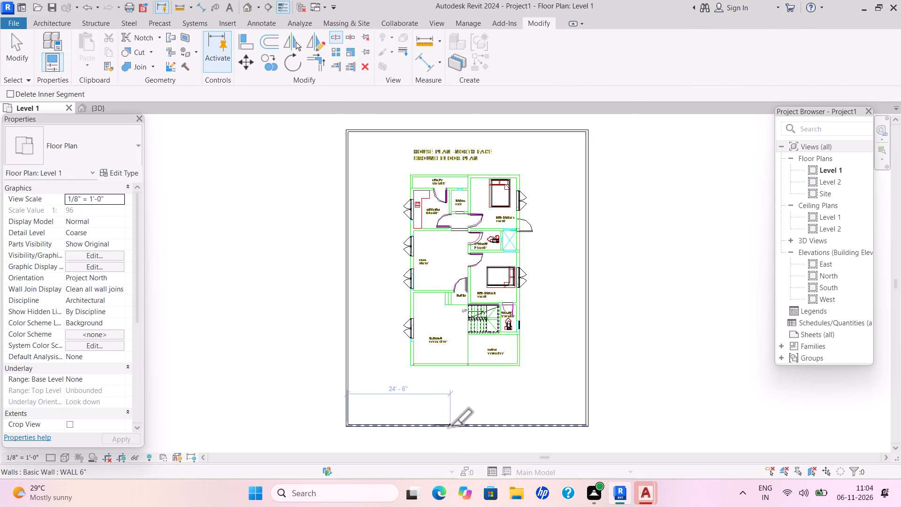
pyautogui.click(451, 426)
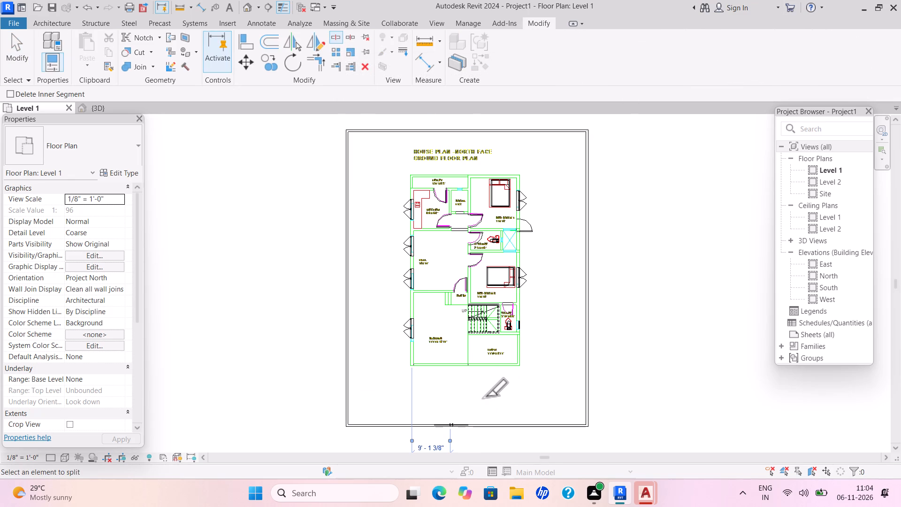
pyautogui.press('Escape')
pyautogui.press('Escape')
pyautogui.press('Escape')
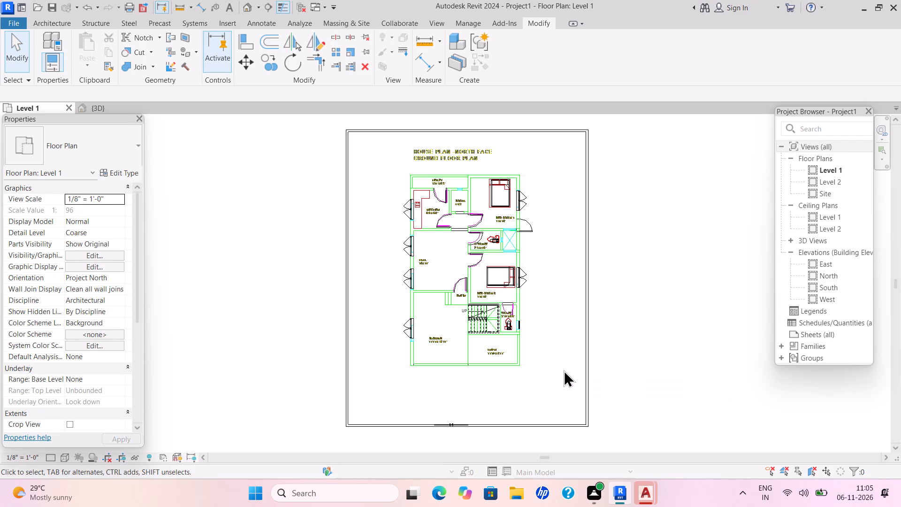
# Pull the split end of the eastern south-wall segment back to the gate's east edge, making the segment 27'-6" long.
pyautogui.click(488, 427)
pyautogui.moveTo(449, 422); pyautogui.dragTo(471, 426)
pyautogui.click(471, 426)
pyautogui.click(494, 430)
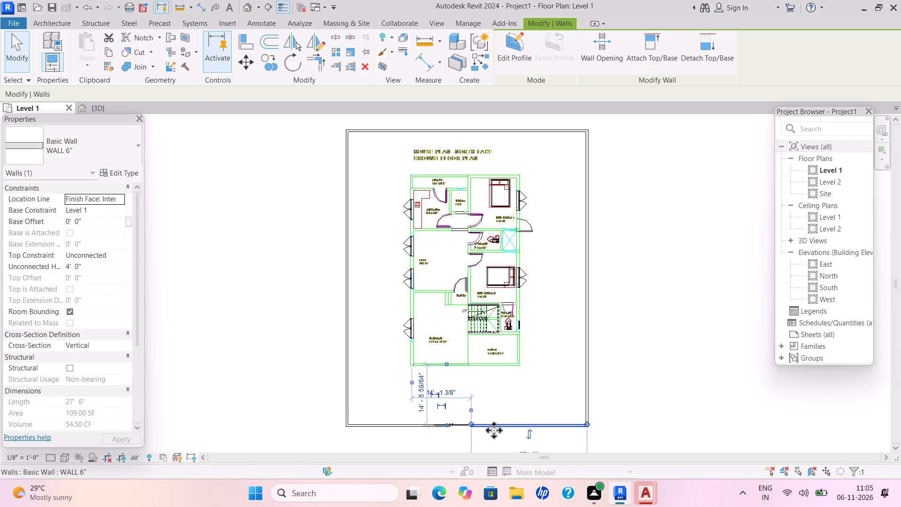
pyautogui.click(529, 394)
pyautogui.click(495, 421)
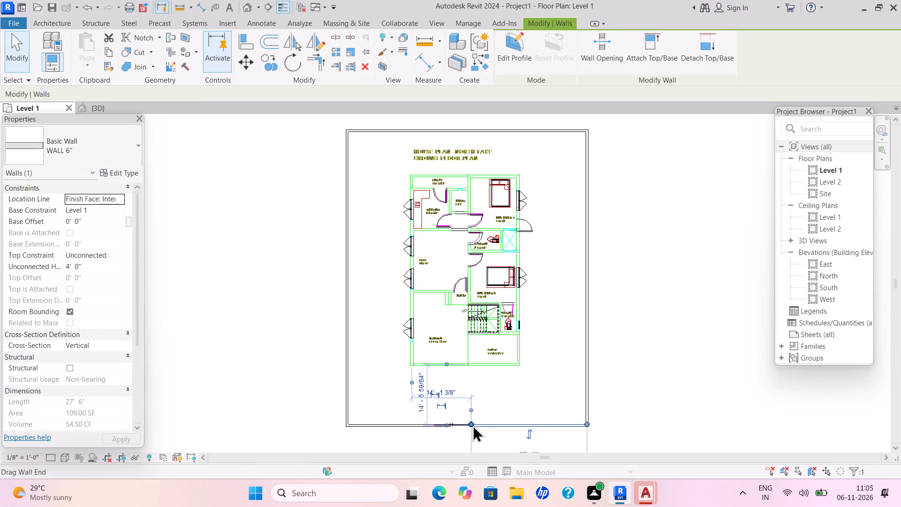
pyautogui.click(469, 424)
pyautogui.click(502, 413)
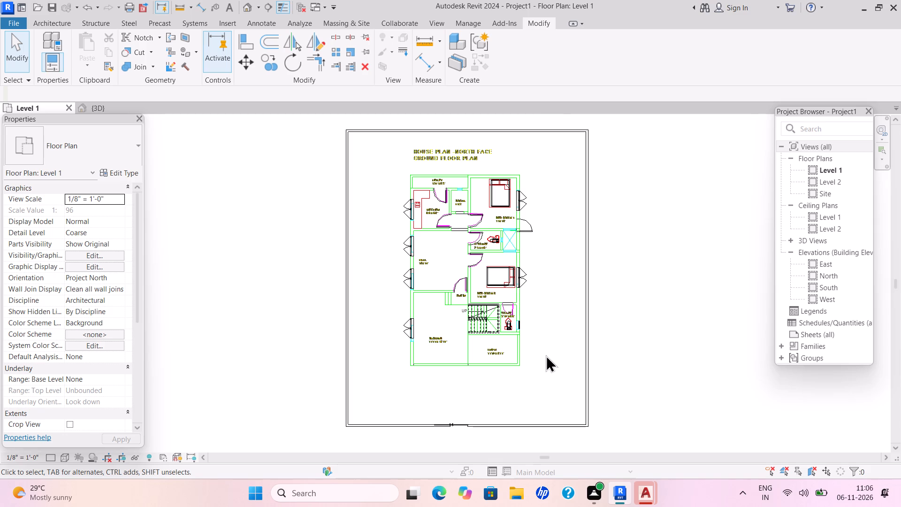
# Pull the split end of the western south-wall segment back to the gate's west edge.
pyautogui.click(394, 426)
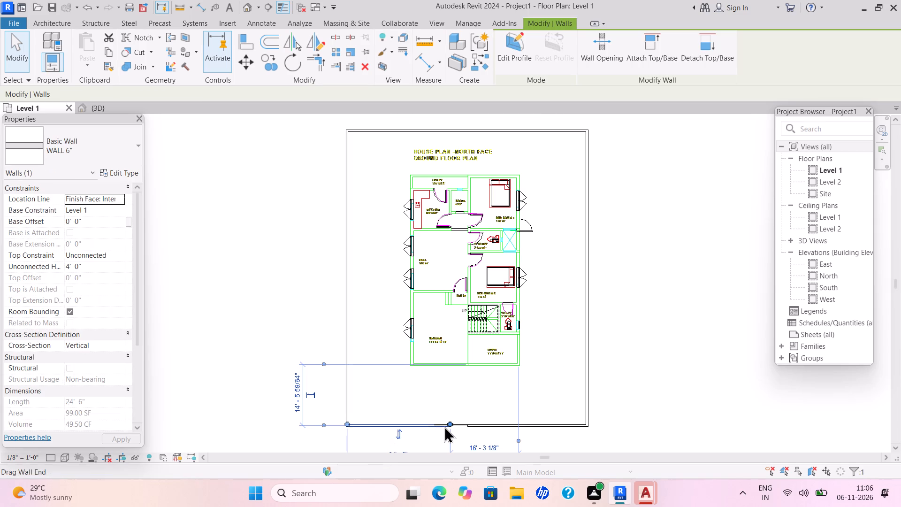
pyautogui.moveTo(446, 426); pyautogui.dragTo(432, 426)
pyautogui.click(467, 407)
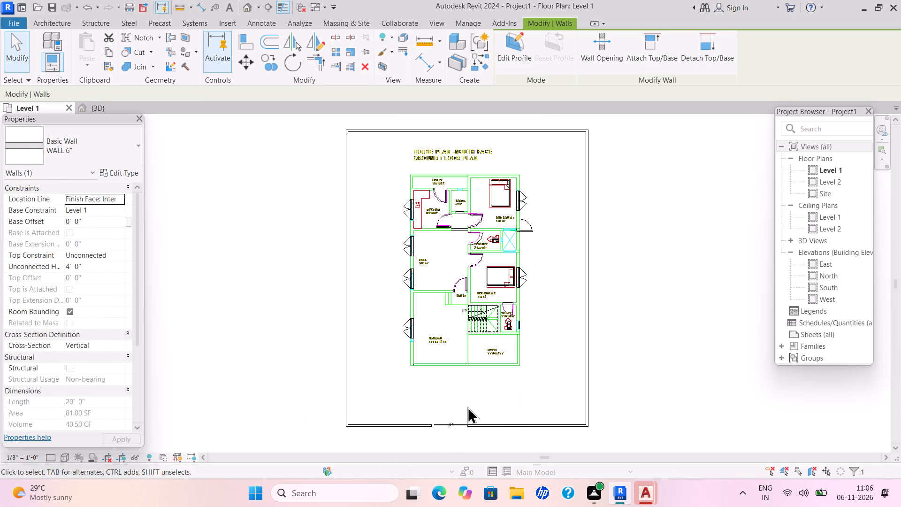
pyautogui.click(414, 425)
pyautogui.click(429, 426)
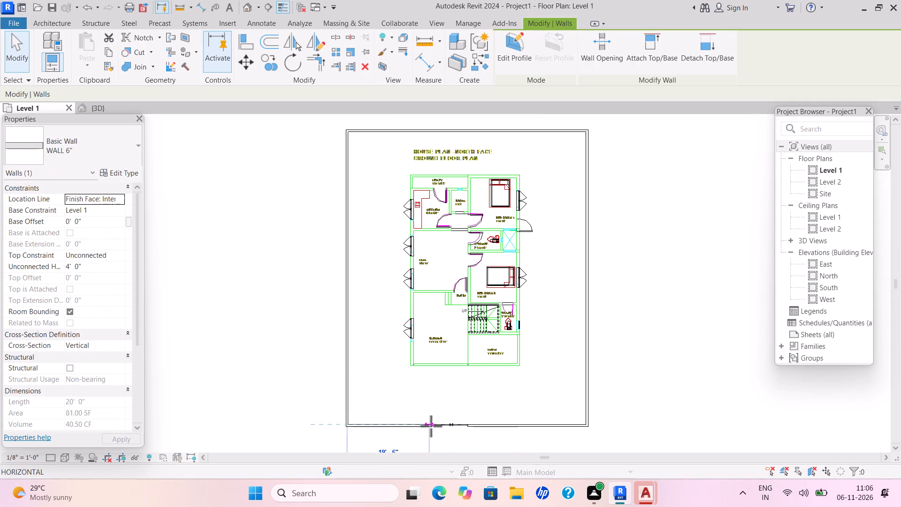
pyautogui.click(435, 434)
pyautogui.click(459, 410)
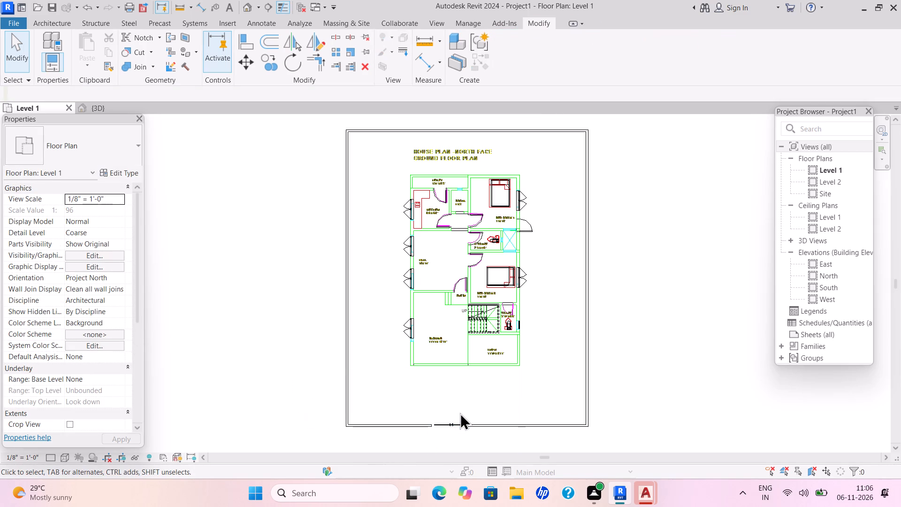
pyautogui.click(426, 426)
pyautogui.moveTo(430, 424); pyautogui.dragTo(441, 424)
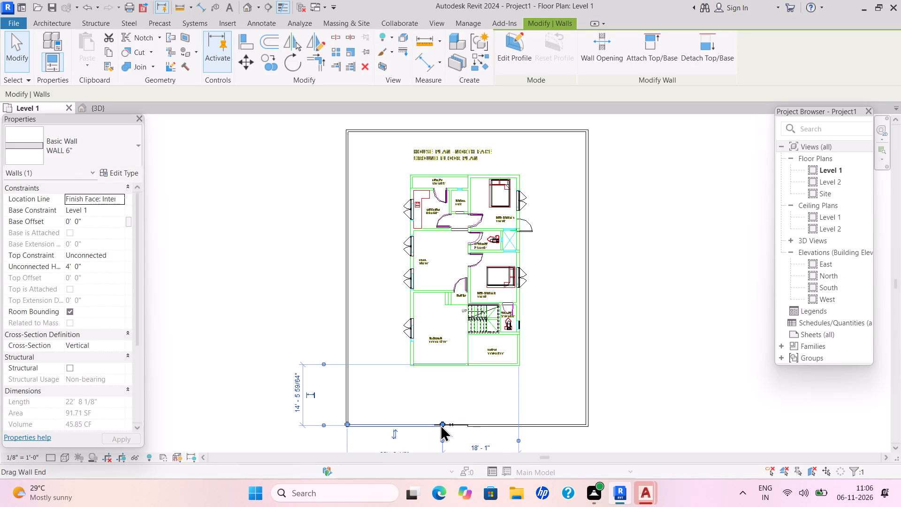
pyautogui.moveTo(440, 424); pyautogui.dragTo(436, 424)
pyautogui.click(465, 412)
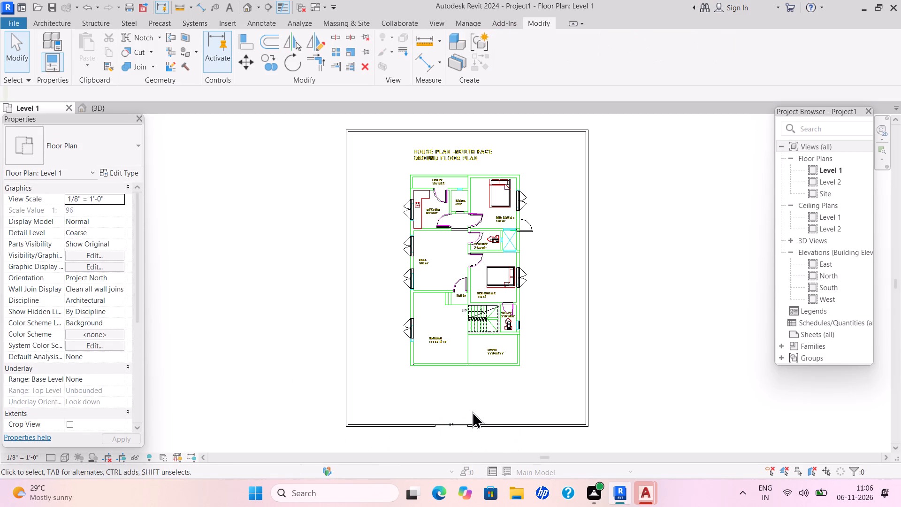
# Extend the FLOOR 6" slab's boundary by moving all four sketch edges out to the surrounding boundary wall, 57'-6" wide.
pyautogui.click(114, 105)
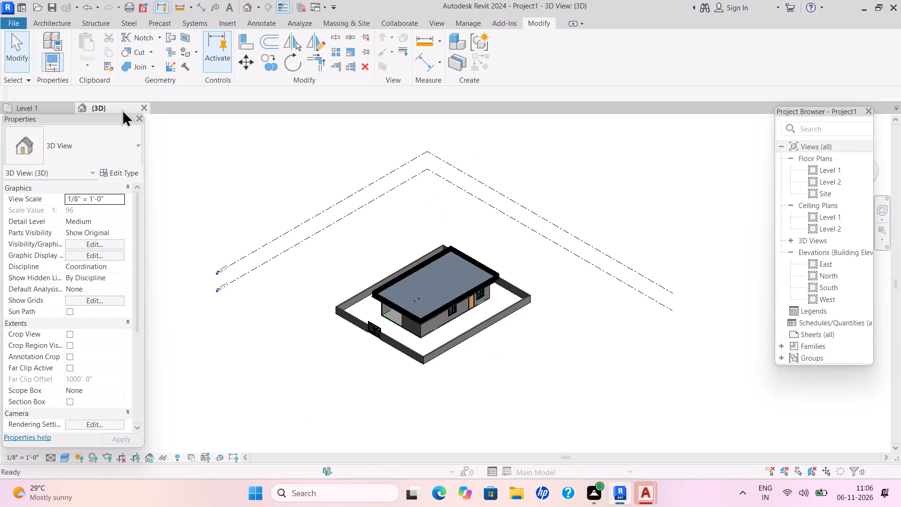
pyautogui.click(392, 322)
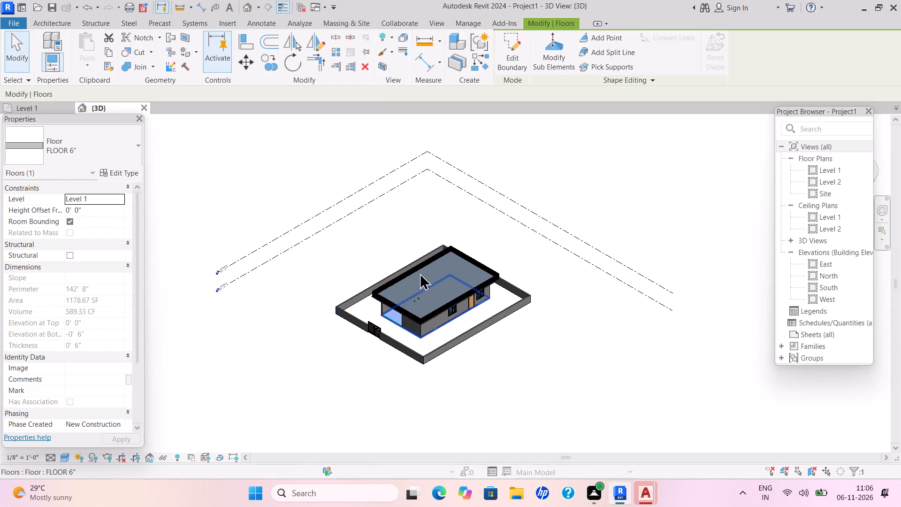
pyautogui.click(507, 67)
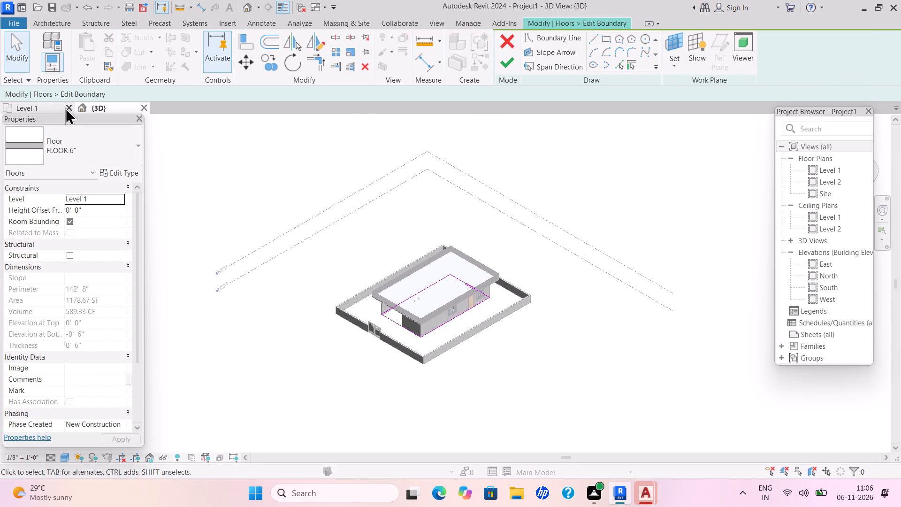
pyautogui.click(48, 110)
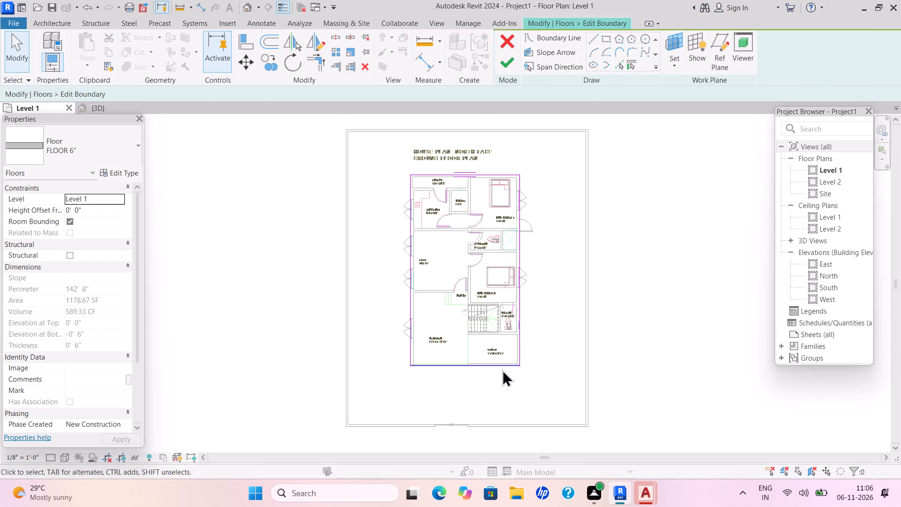
pyautogui.moveTo(502, 369); pyautogui.dragTo(517, 432)
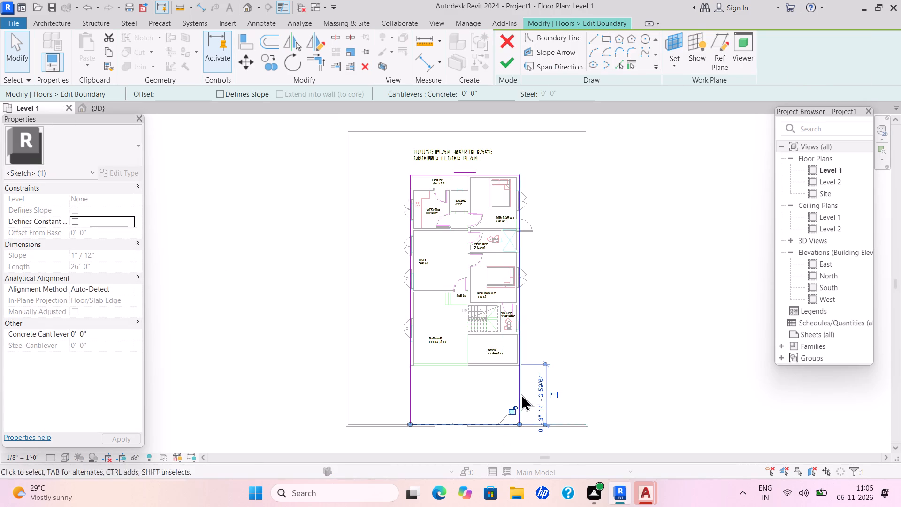
pyautogui.moveTo(521, 394); pyautogui.dragTo(592, 385)
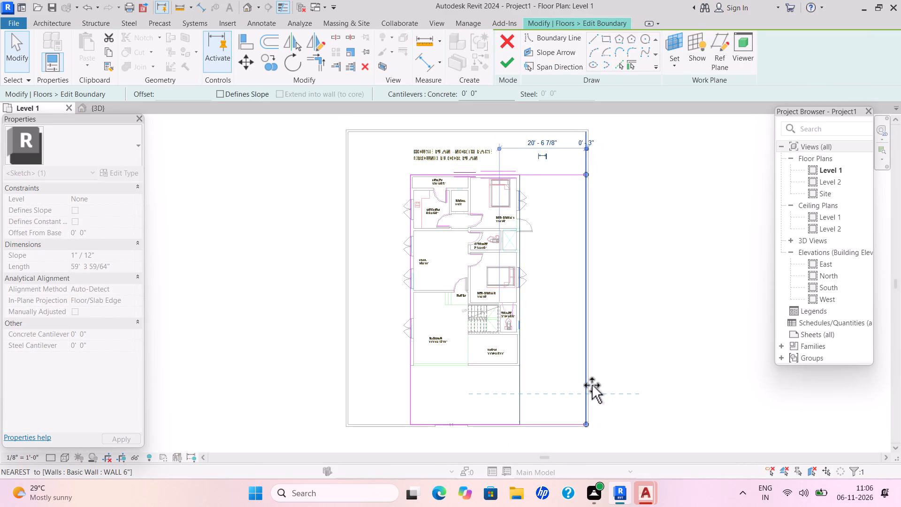
pyautogui.moveTo(592, 385); pyautogui.dragTo(594, 386)
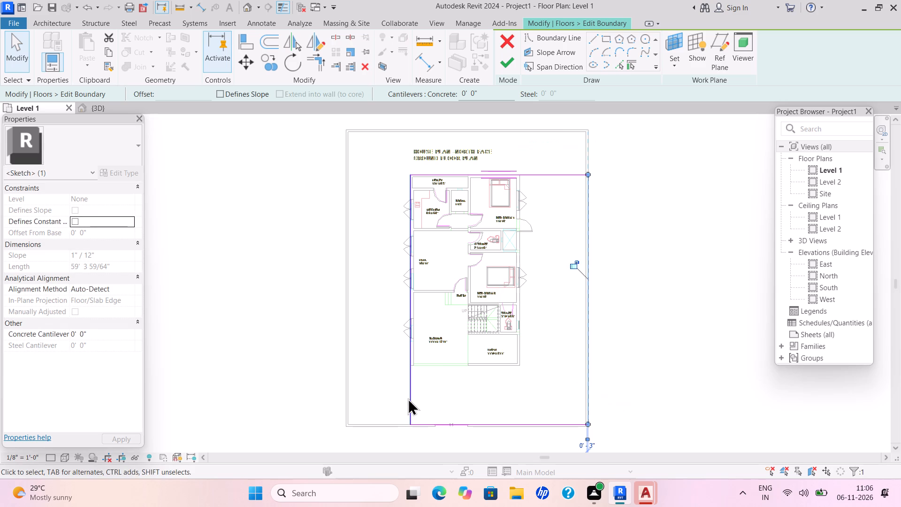
pyautogui.moveTo(408, 398); pyautogui.dragTo(339, 403)
pyautogui.moveTo(561, 174); pyautogui.dragTo(546, 94)
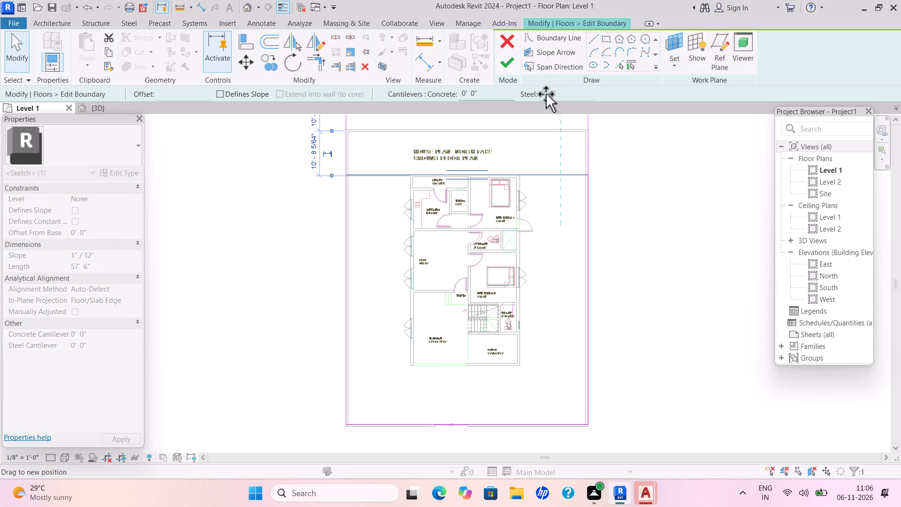
pyautogui.moveTo(546, 94); pyautogui.dragTo(564, 124)
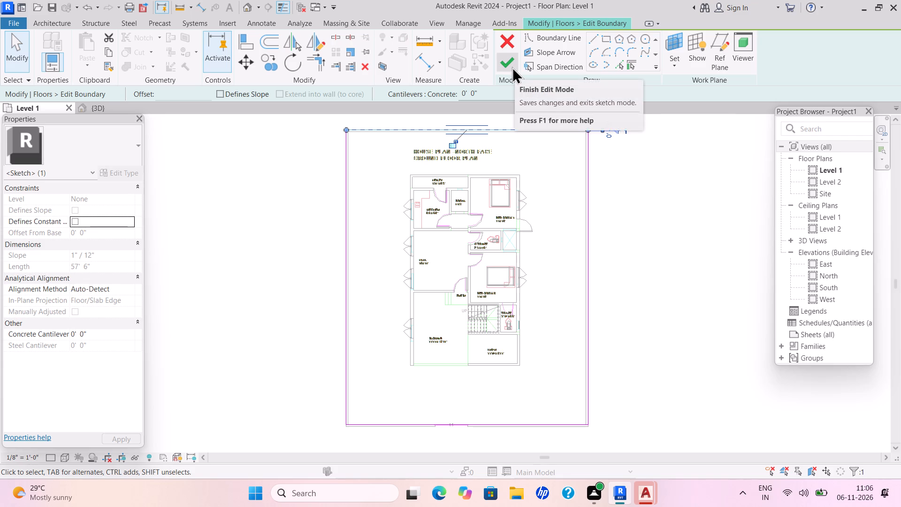
pyautogui.click(512, 67)
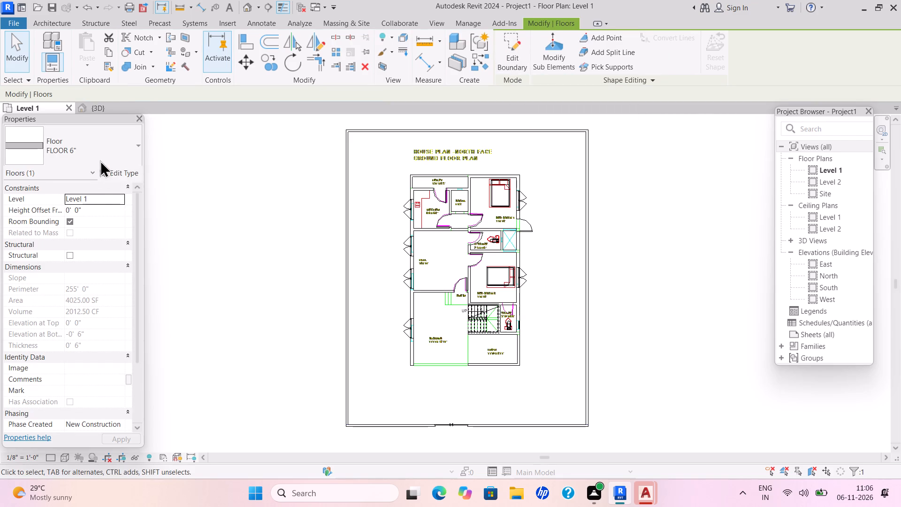
pyautogui.click(115, 105)
pyautogui.click(613, 326)
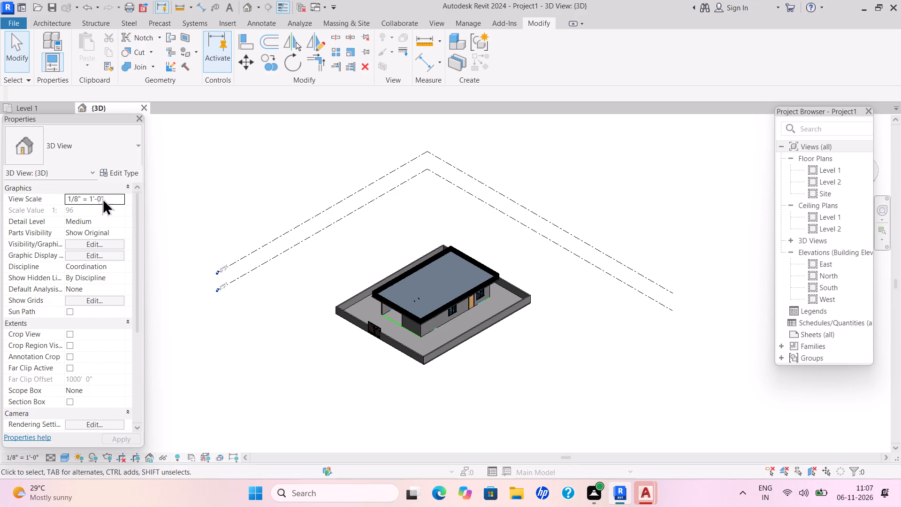
# Start a Grassland - 16" toposolid on Level 1 with its height offset set to -6".
pyautogui.click(56, 108)
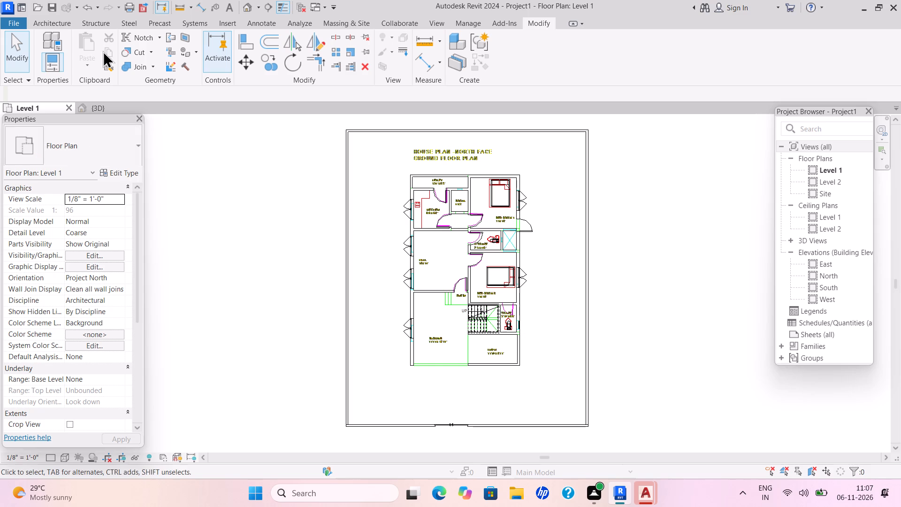
pyautogui.click(44, 22)
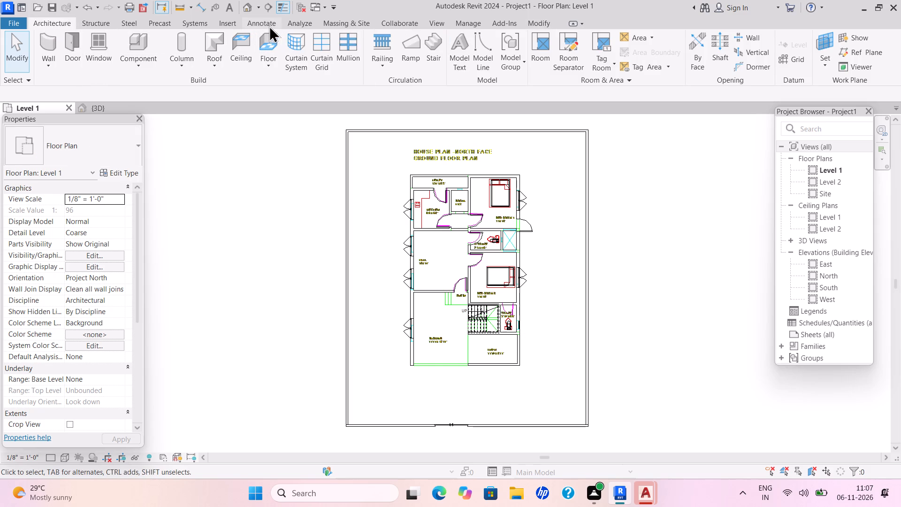
pyautogui.click(331, 18)
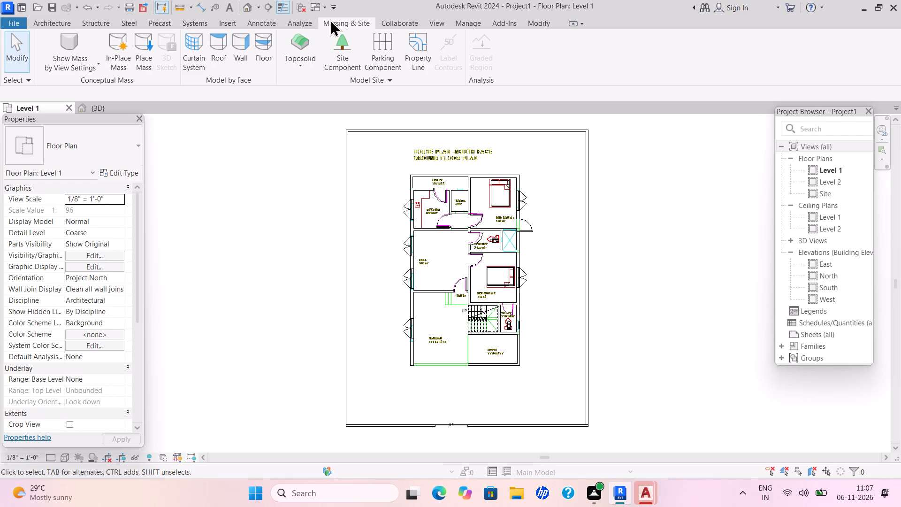
pyautogui.click(308, 70)
pyautogui.click(307, 82)
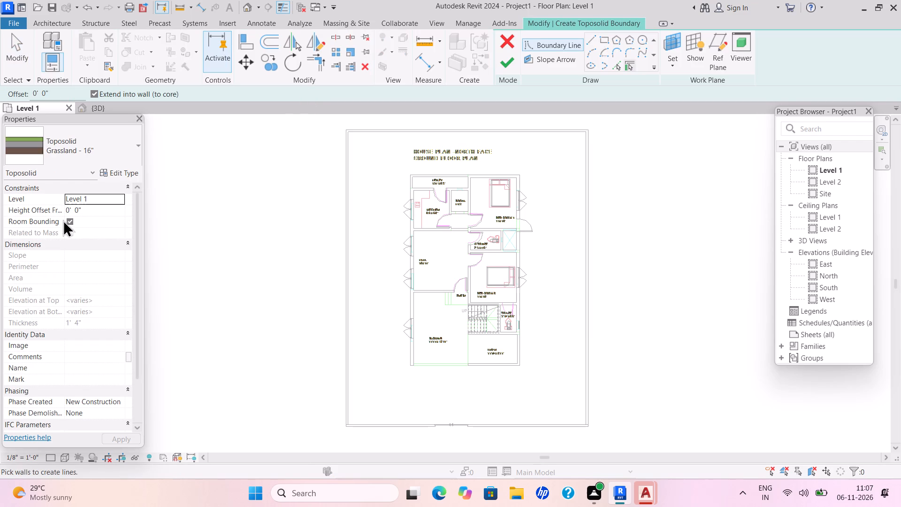
pyautogui.moveTo(82, 212); pyautogui.dragTo(83, 219)
pyautogui.press('BackSpace')
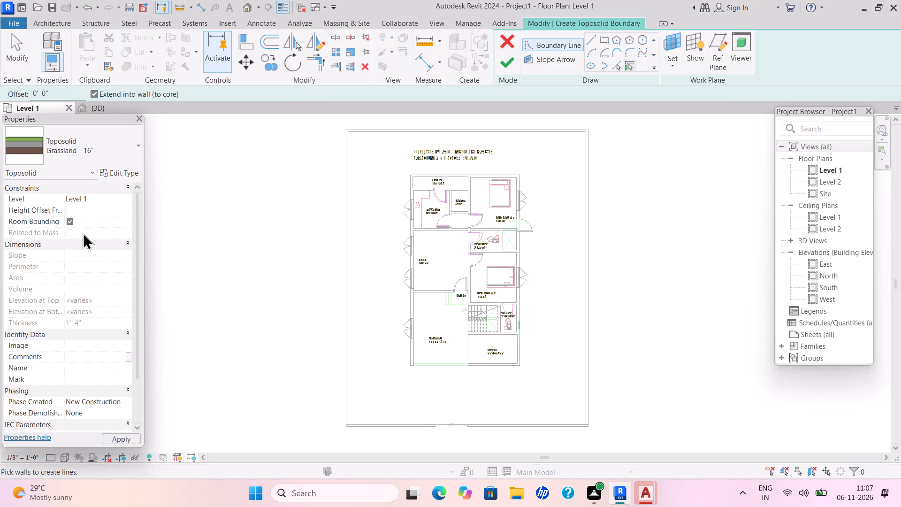
pyautogui.write('-6"')
pyautogui.press('Return')
# Draw a rectangular toposolid boundary around the whole plot, about 27' beyond the east boundary wall, and finish the sketch.
pyautogui.doubleClick(608, 39)
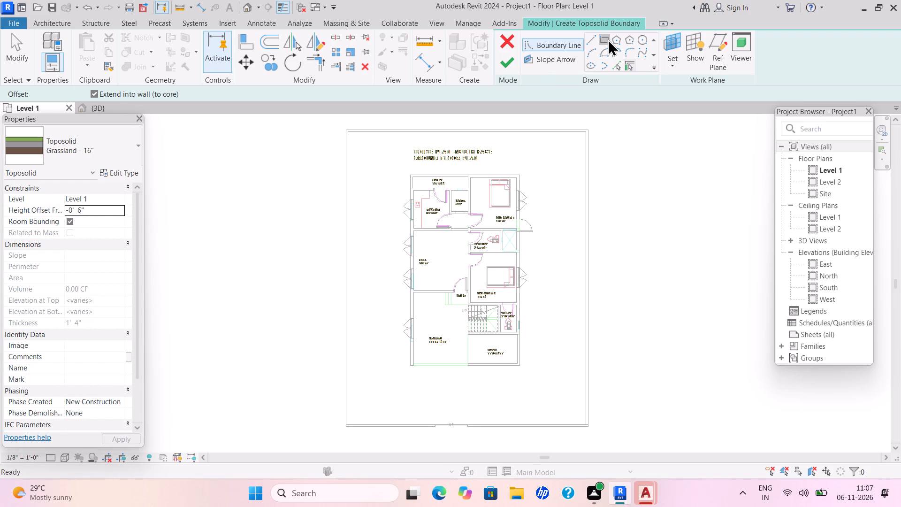
pyautogui.moveTo(398, 177); pyautogui.dragTo(392, 239, button='middle')
pyautogui.scroll(-1, 398, 184)
pyautogui.scroll(2, 398, 185)
pyautogui.scroll(-2, 389, 236)
pyautogui.scroll(2, 390, 238)
pyautogui.scroll(-2, 391, 237)
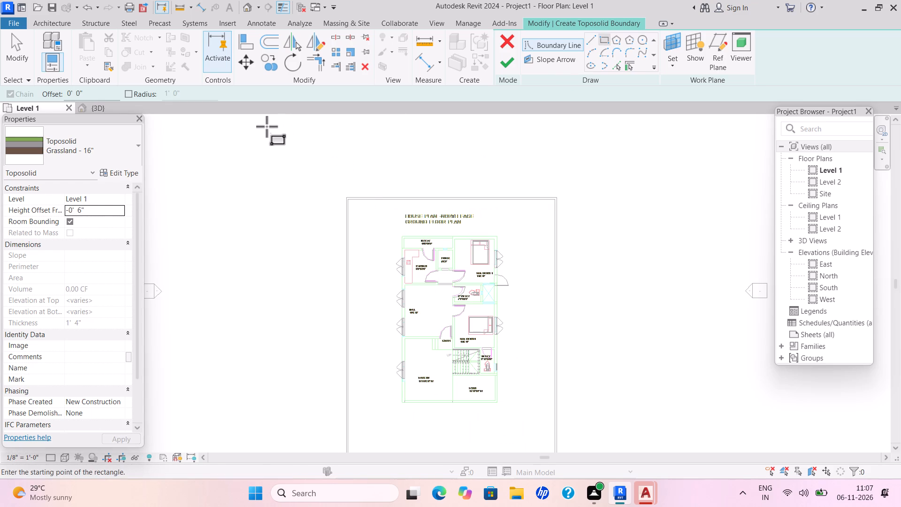
pyautogui.moveTo(263, 126); pyautogui.dragTo(268, 131)
pyautogui.scroll(1, 633, 360)
pyautogui.moveTo(631, 360); pyautogui.dragTo(554, 191, button='middle')
pyautogui.scroll(-1, 557, 195)
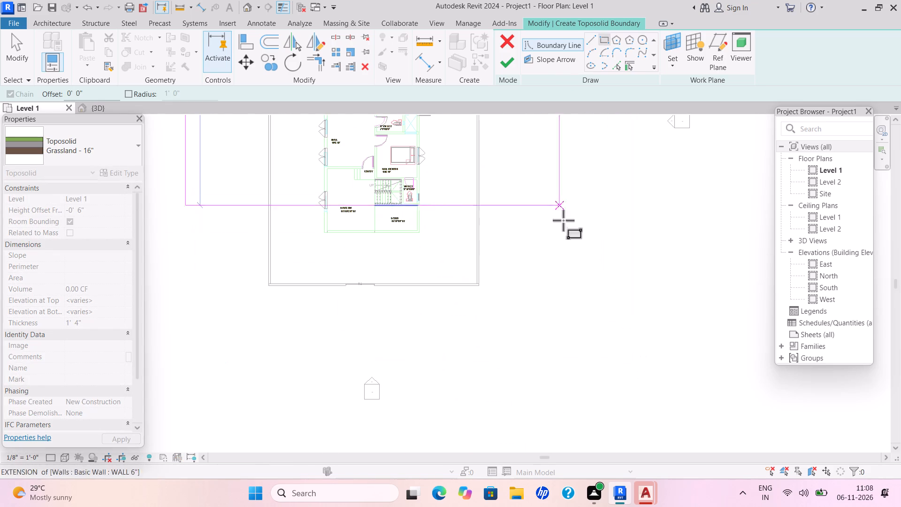
pyautogui.click(576, 355)
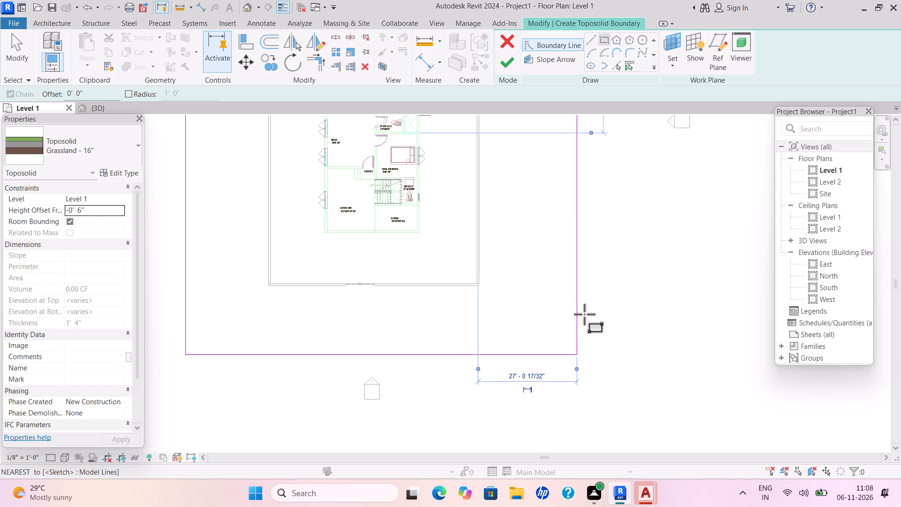
pyautogui.click(500, 59)
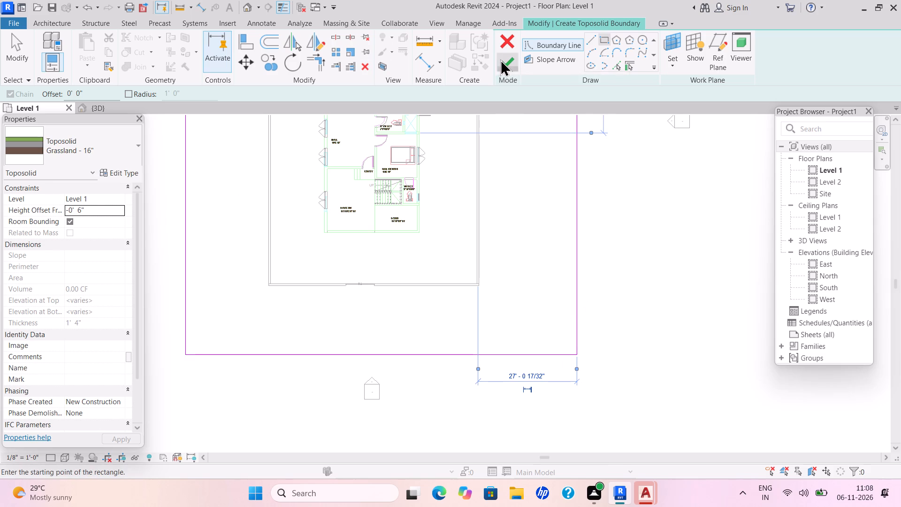
pyautogui.click(111, 110)
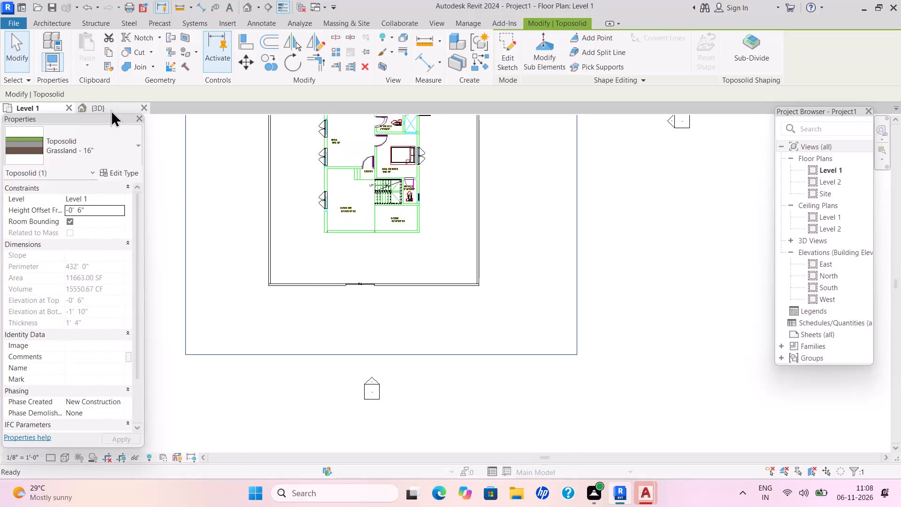
pyautogui.click(546, 253)
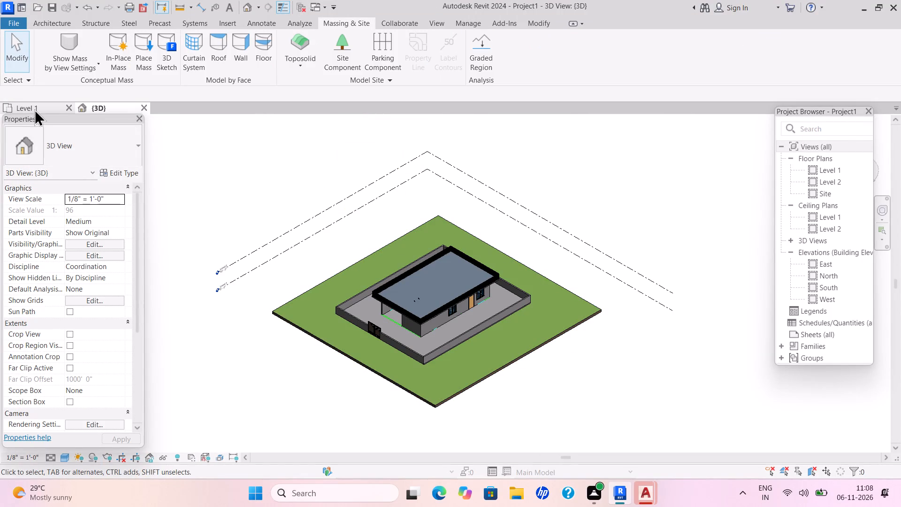
# Start a second Grassland - 16" toposolid on Level 1 with its height offset set to 0'.
pyautogui.click(35, 110)
pyautogui.click(60, 18)
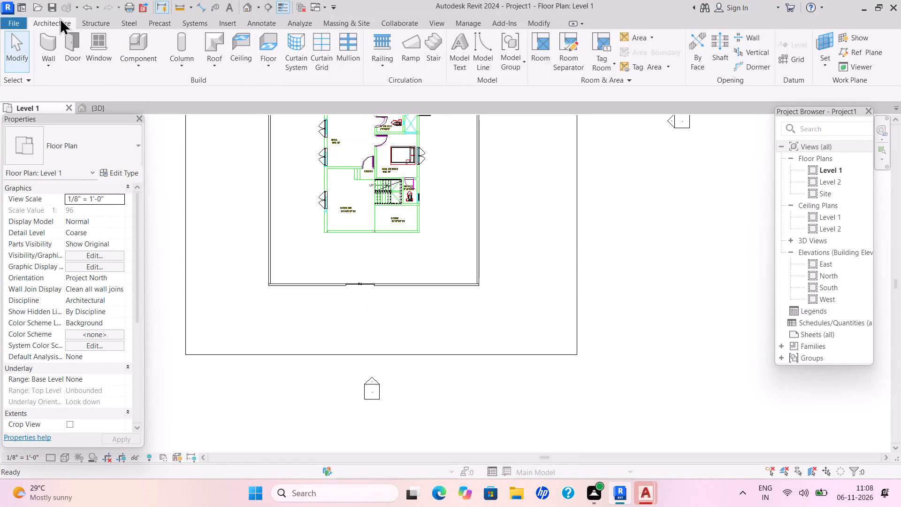
pyautogui.press('Escape')
pyautogui.press('Escape')
pyautogui.press('Escape')
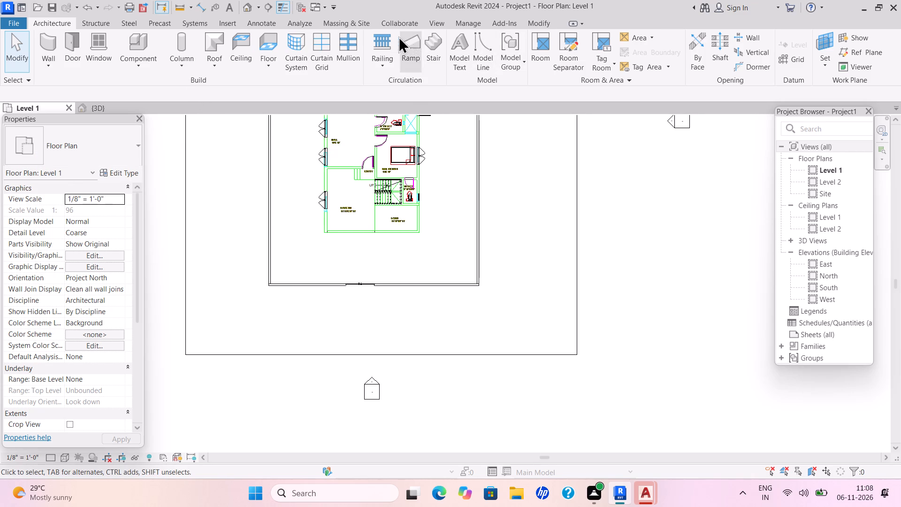
pyautogui.click(351, 24)
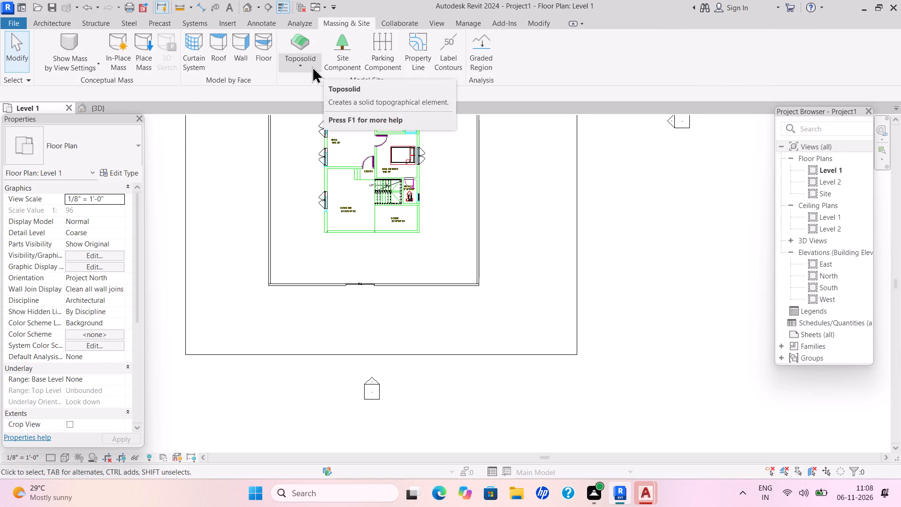
pyautogui.click(312, 66)
pyautogui.click(324, 88)
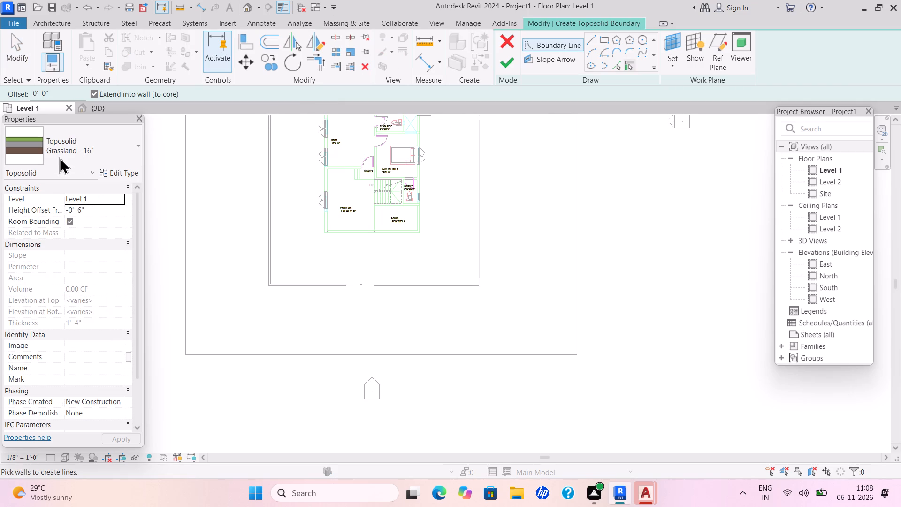
pyautogui.moveTo(104, 217); pyautogui.dragTo(101, 224)
pyautogui.moveTo(109, 207); pyautogui.dragTo(106, 211)
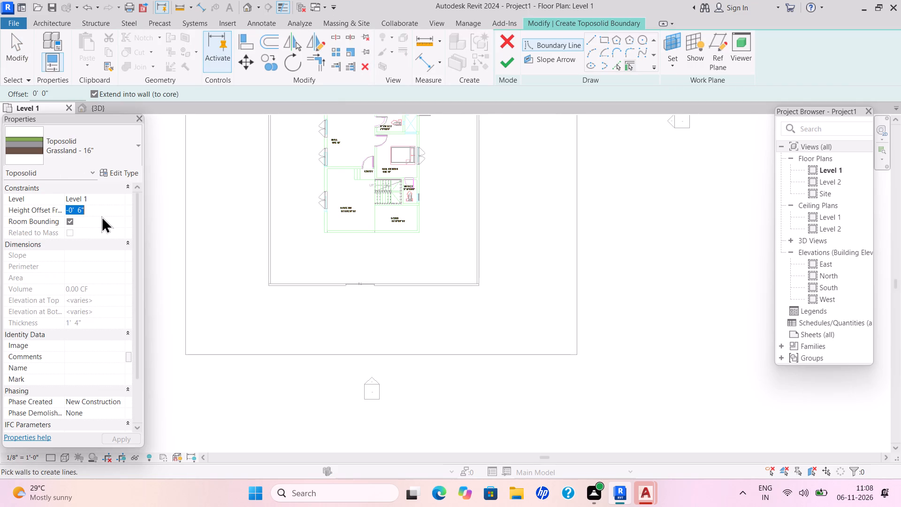
pyautogui.press('BackSpace')
pyautogui.write("0'")
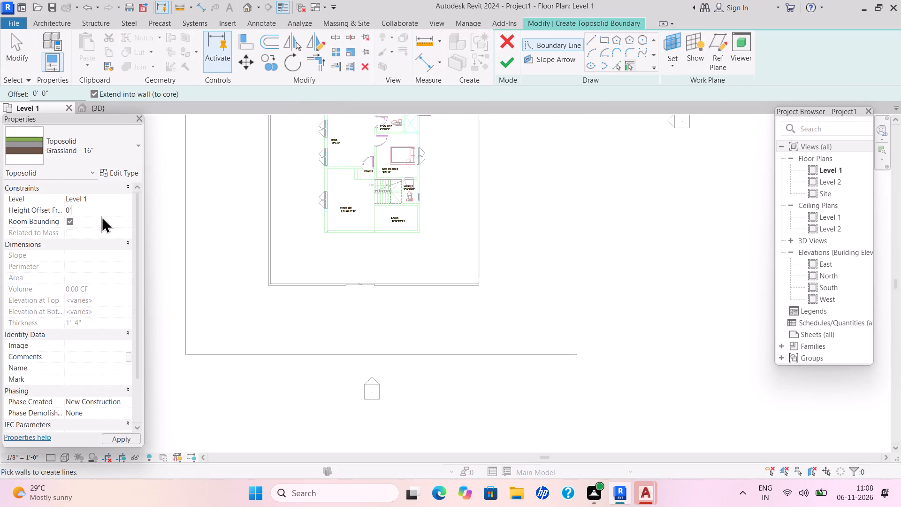
pyautogui.press('Return')
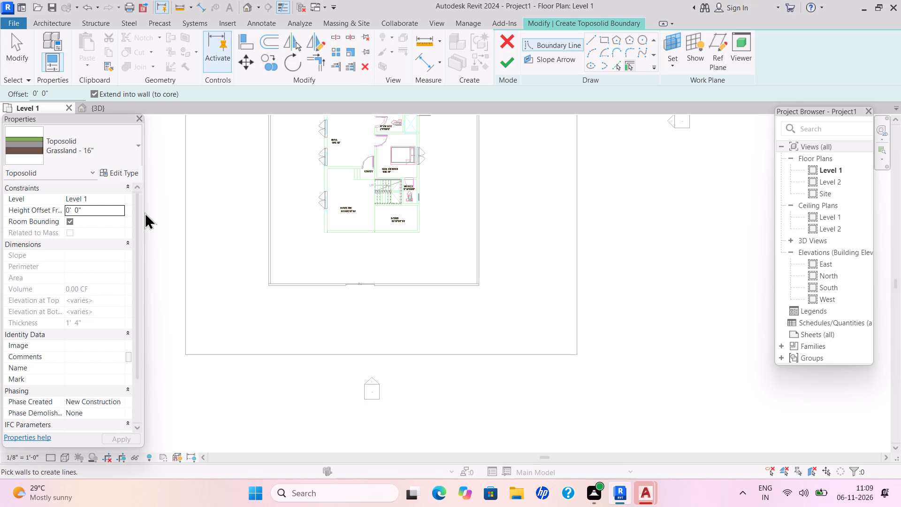
# Draw a rectangular boundary strip along the site's south edge, about 107' long and 16' deep.
pyautogui.click(604, 38)
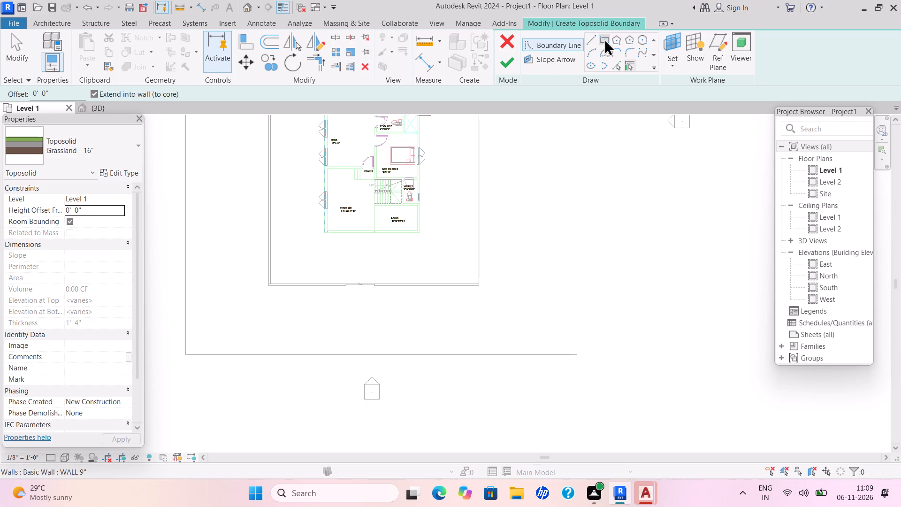
pyautogui.moveTo(189, 353); pyautogui.dragTo(205, 350)
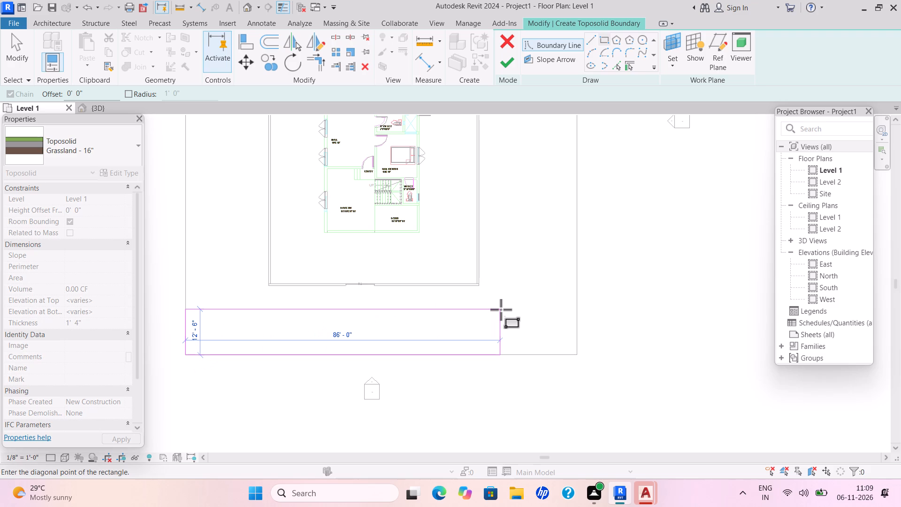
pyautogui.click(579, 296)
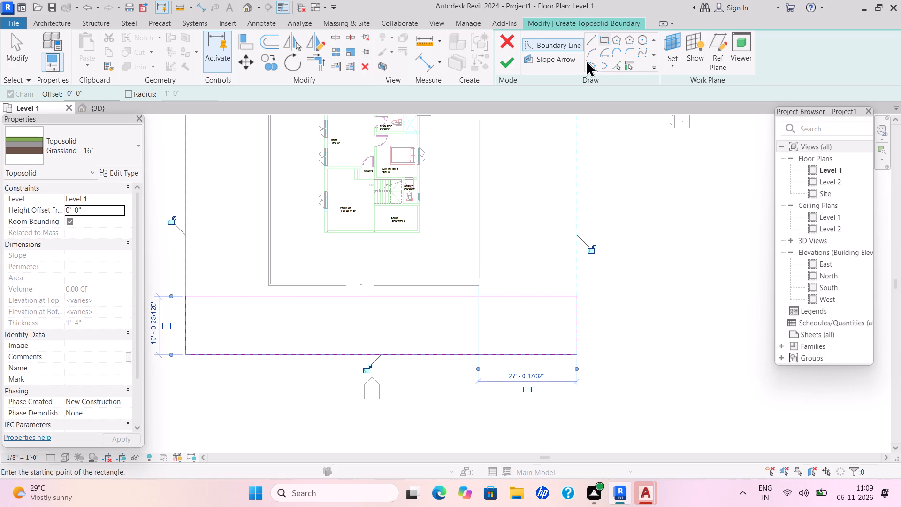
# Draw a second rectangular boundary strip about 21' wide along the site's east edge, from the south strip to the north edge.
pyautogui.click(601, 41)
pyautogui.click(579, 299)
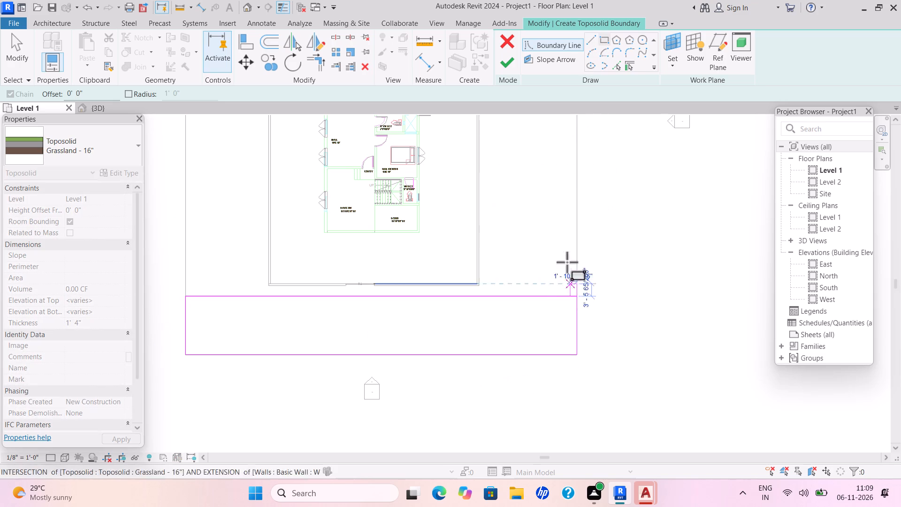
pyautogui.moveTo(547, 184); pyautogui.dragTo(464, 366, button='middle')
pyautogui.scroll(-2, 464, 366)
pyautogui.scroll(1, 464, 366)
pyautogui.scroll(-1, 466, 343)
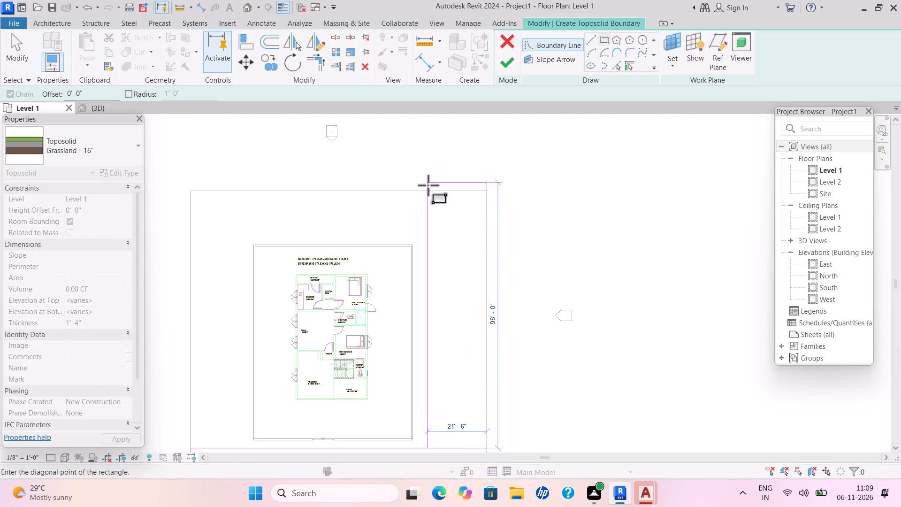
pyautogui.click(429, 190)
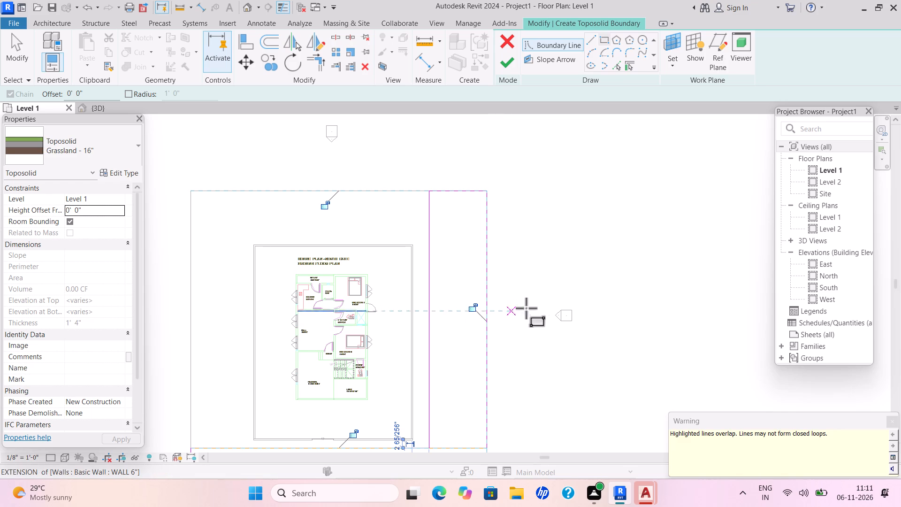
# Trim the two strips' inner lines to a corner, delete the leftover line, and finish the L-shaped toposolid sketch.
pyautogui.scroll(-2, 438, 217)
pyautogui.scroll(1, 440, 217)
pyautogui.scroll(-4, 440, 217)
pyautogui.scroll(1, 443, 218)
pyautogui.scroll(-1, 444, 218)
pyautogui.moveTo(455, 199); pyautogui.dragTo(476, 151, button='middle')
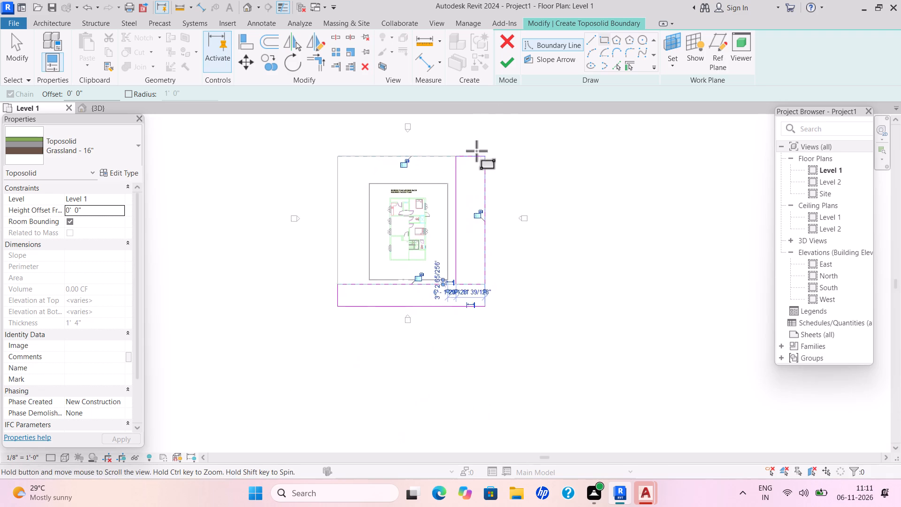
pyautogui.scroll(-5, 476, 151)
pyautogui.scroll(1, 476, 150)
pyautogui.click(319, 59)
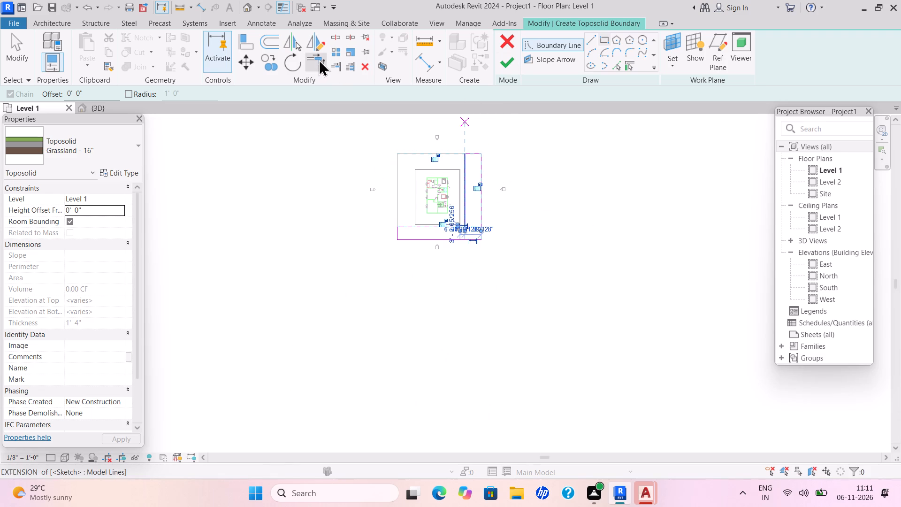
pyautogui.click(459, 226)
pyautogui.doubleClick(465, 217)
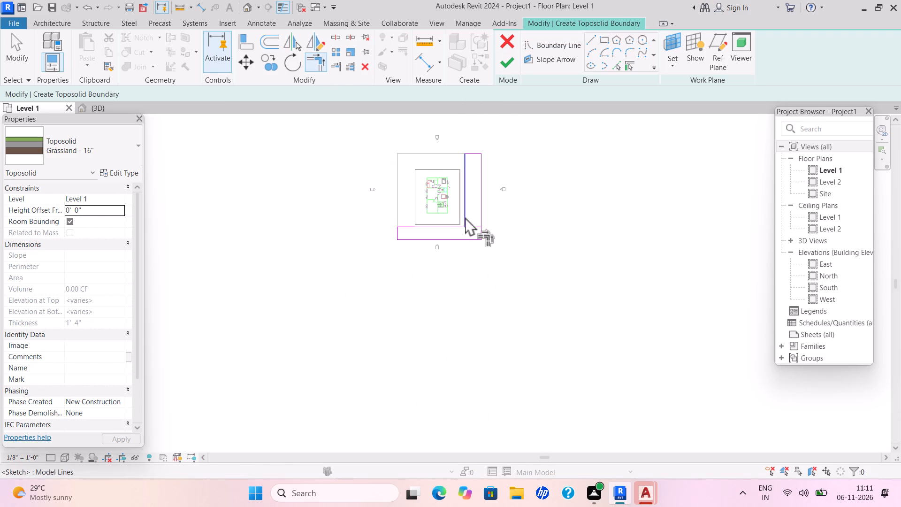
pyautogui.tripleClick(479, 227)
pyautogui.click(479, 227)
pyautogui.doubleClick(479, 227)
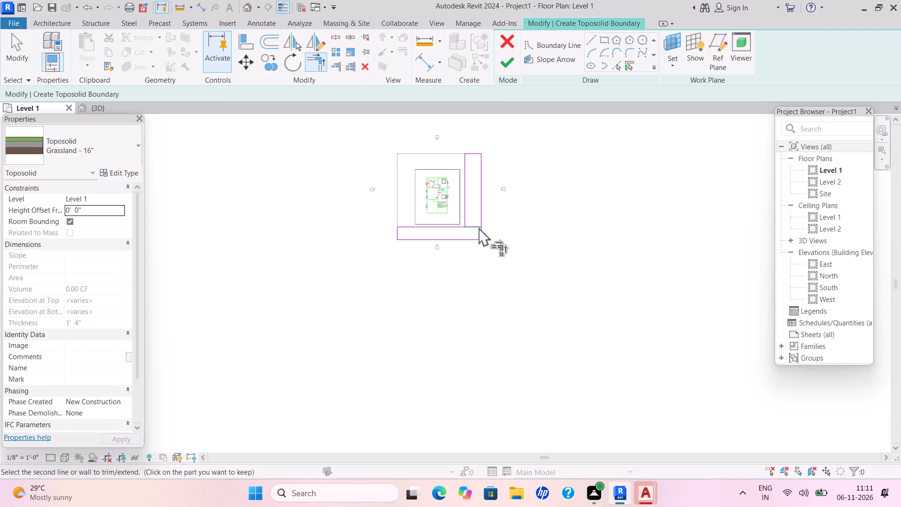
pyautogui.press('Delete')
pyautogui.click(477, 229)
pyautogui.press('Delete')
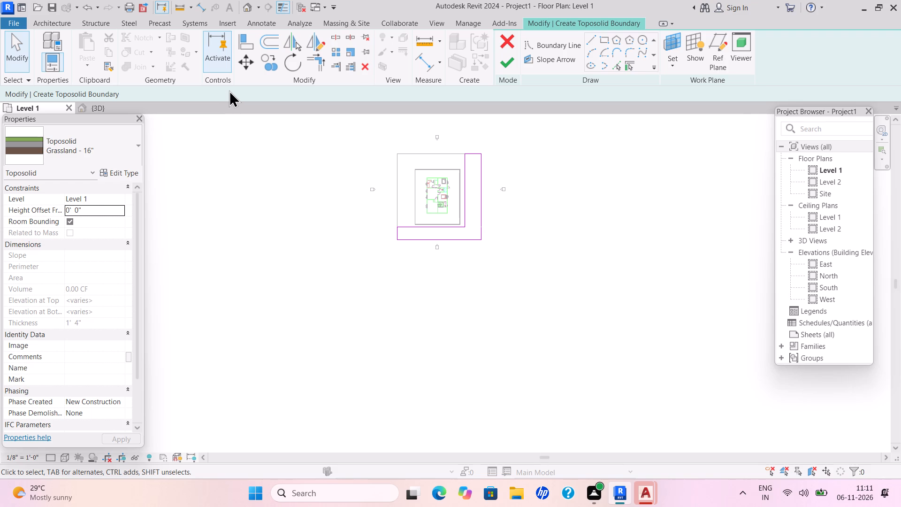
pyautogui.click(503, 62)
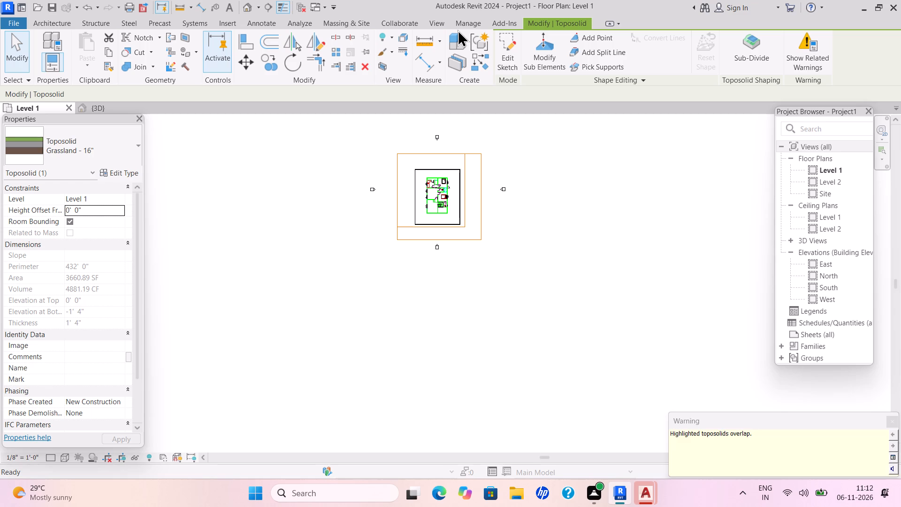
# Examine the new L-shaped toposolid around the house plot in the 3D view.
pyautogui.scroll(-1, 458, 30)
pyautogui.scroll(1, 458, 30)
pyautogui.scroll(-1, 458, 30)
pyautogui.scroll(1, 458, 30)
pyautogui.scroll(-1, 458, 30)
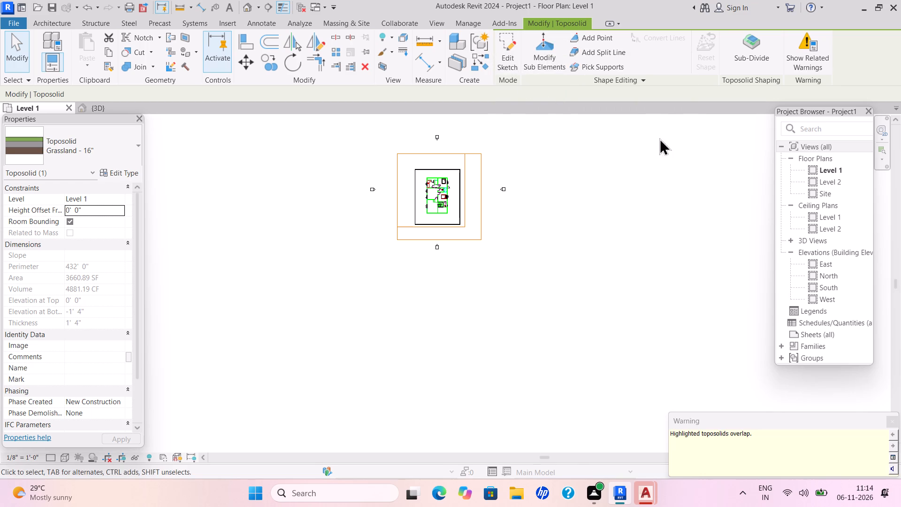
pyautogui.click(101, 108)
pyautogui.click(504, 240)
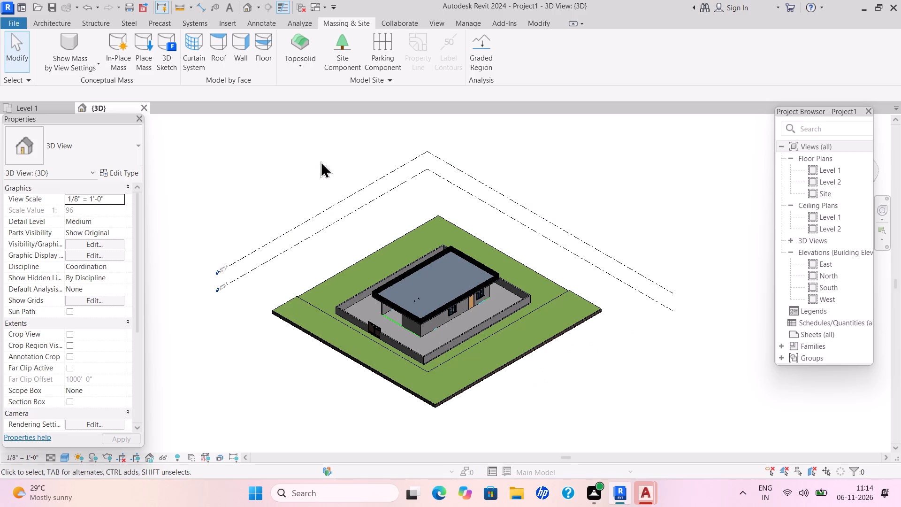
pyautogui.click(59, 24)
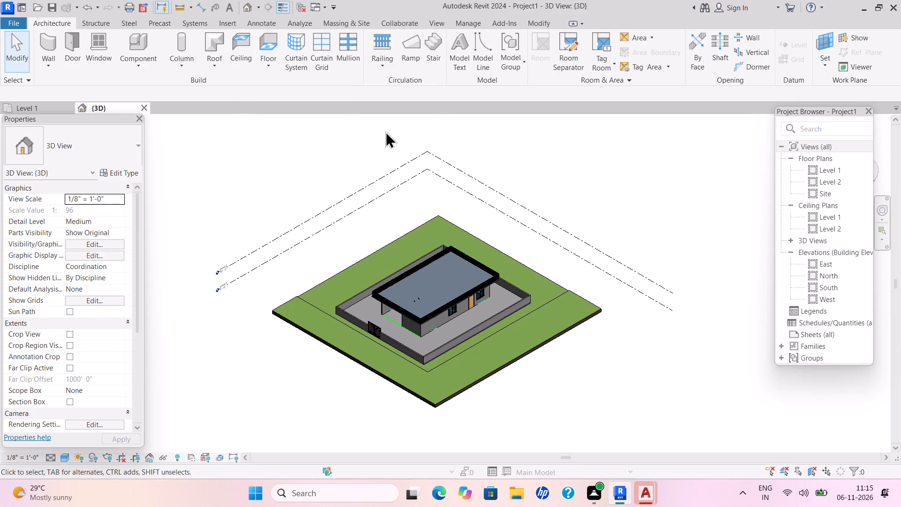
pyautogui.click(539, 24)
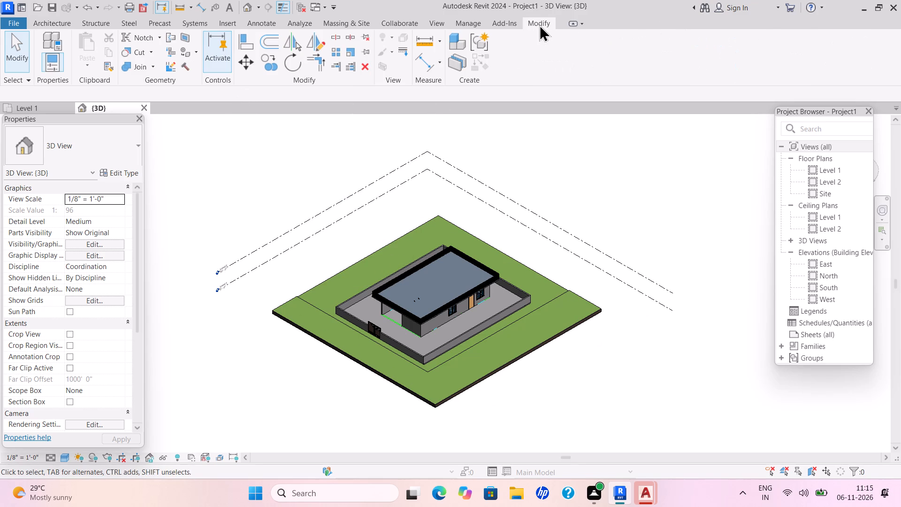
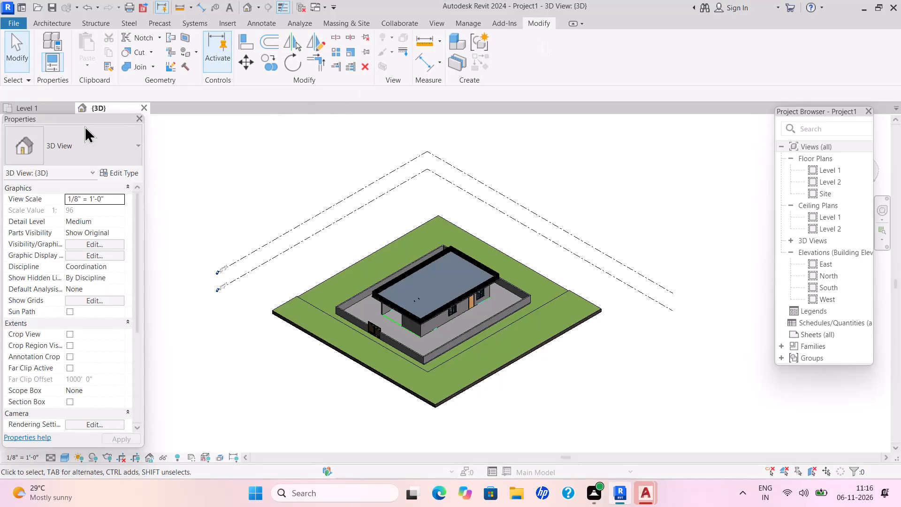
# Paint the top face of the L-shaped toposolid strip with the Analytical Spaces material.
pyautogui.click(193, 52)
pyautogui.click(199, 73)
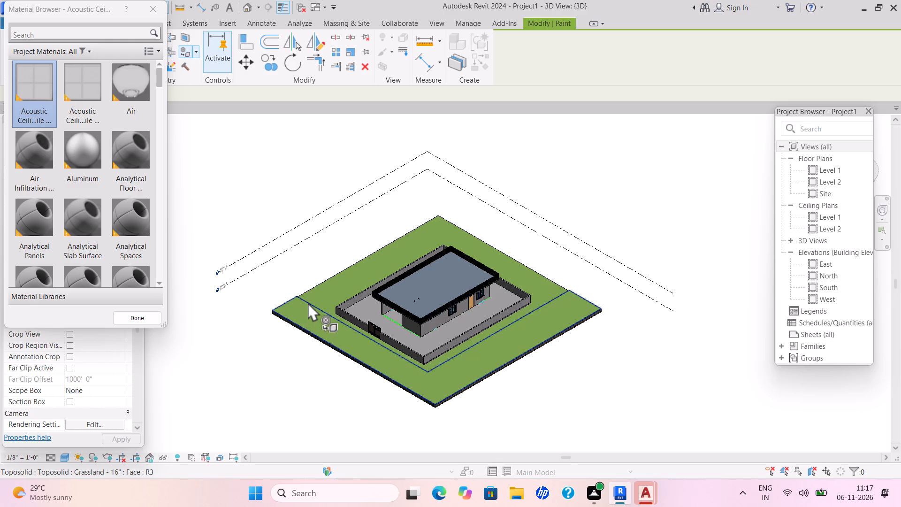
pyautogui.click(135, 228)
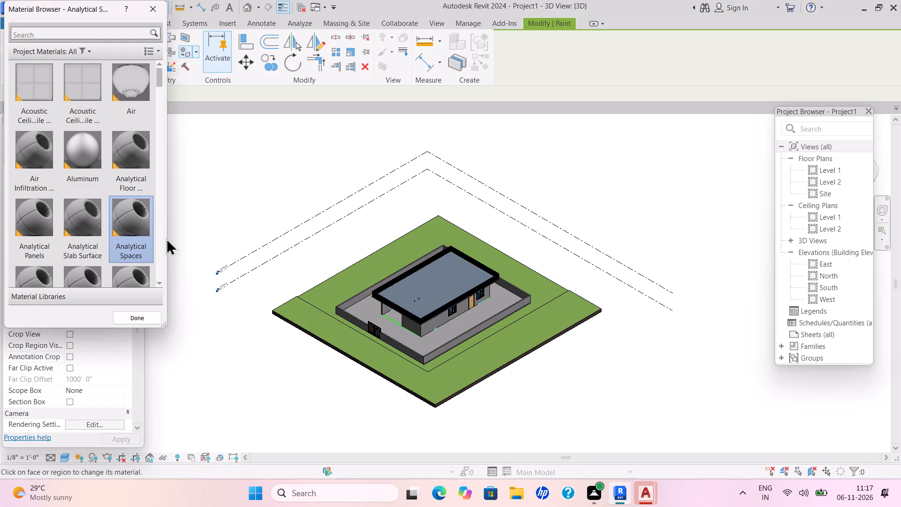
pyautogui.click(388, 363)
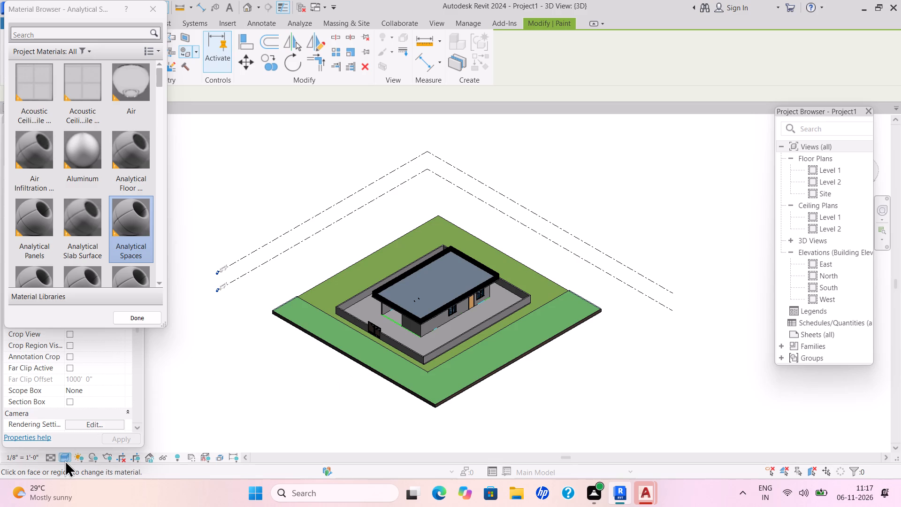
# Set the 3D view's visual style to Realistic.
pyautogui.click(65, 460)
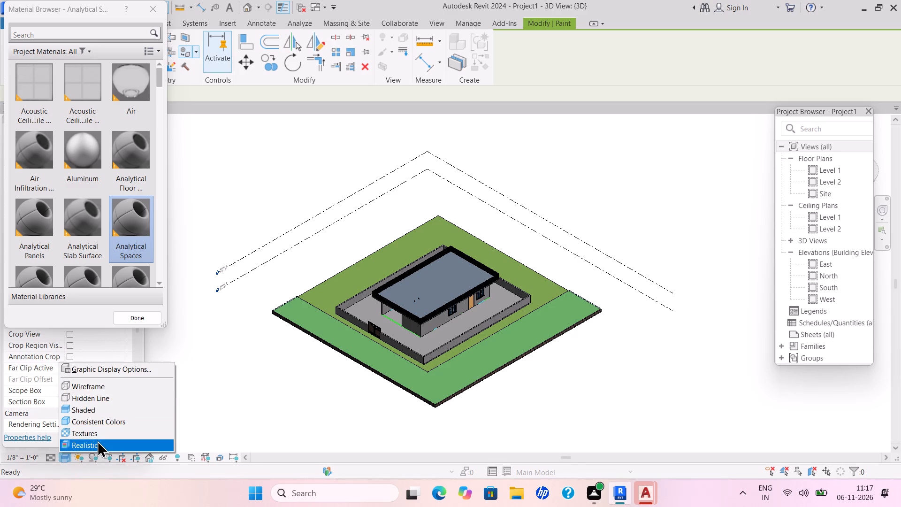
pyautogui.click(97, 440)
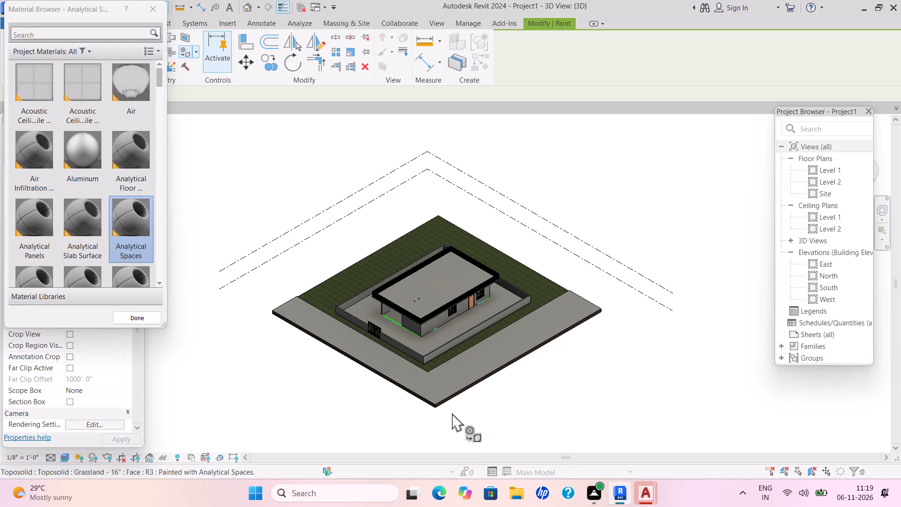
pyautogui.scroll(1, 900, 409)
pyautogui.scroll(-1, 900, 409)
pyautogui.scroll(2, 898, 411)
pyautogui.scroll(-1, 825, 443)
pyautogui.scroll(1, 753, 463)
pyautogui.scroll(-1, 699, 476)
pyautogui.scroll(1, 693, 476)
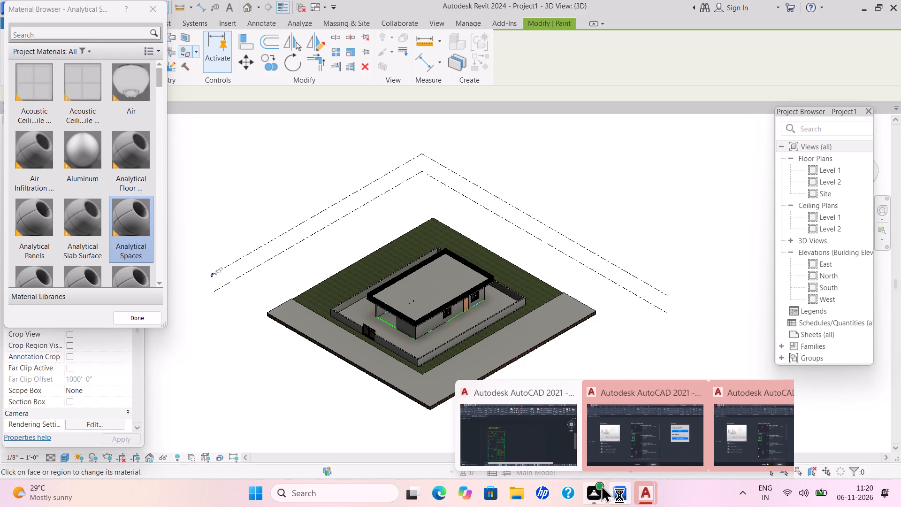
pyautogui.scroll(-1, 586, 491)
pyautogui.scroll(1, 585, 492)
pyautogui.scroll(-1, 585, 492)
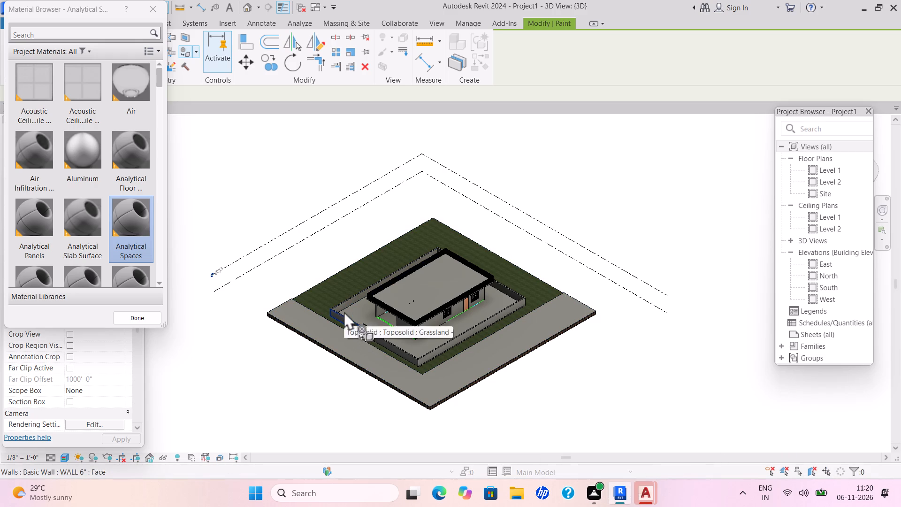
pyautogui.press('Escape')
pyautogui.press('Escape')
# Paint the house's gate-side front walls and the porch wall faces with the Copper material.
pyautogui.click(61, 19)
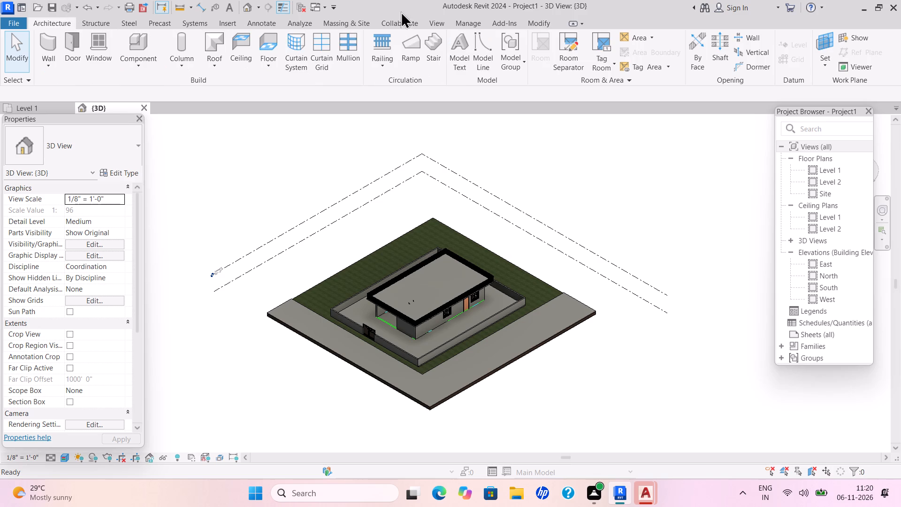
pyautogui.click(547, 22)
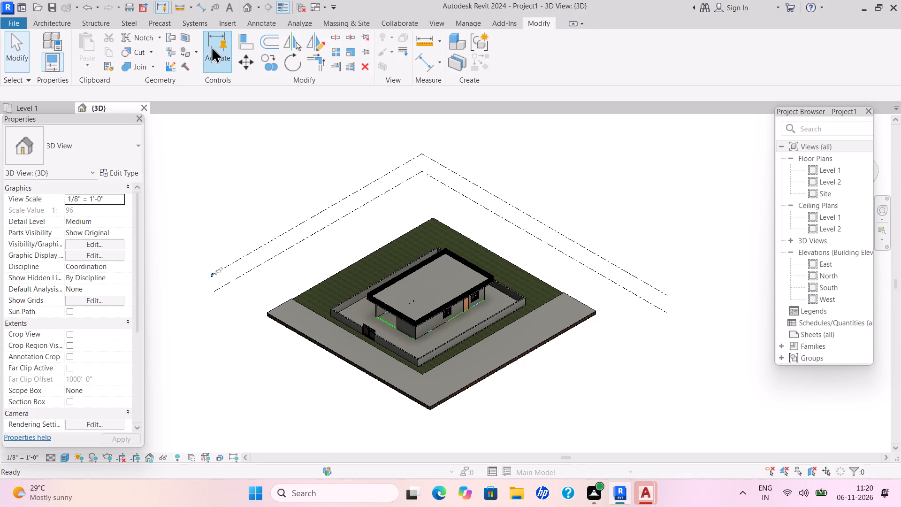
pyautogui.click(199, 51)
pyautogui.click(202, 63)
pyautogui.scroll(-2, 101, 198)
pyautogui.scroll(2, 100, 198)
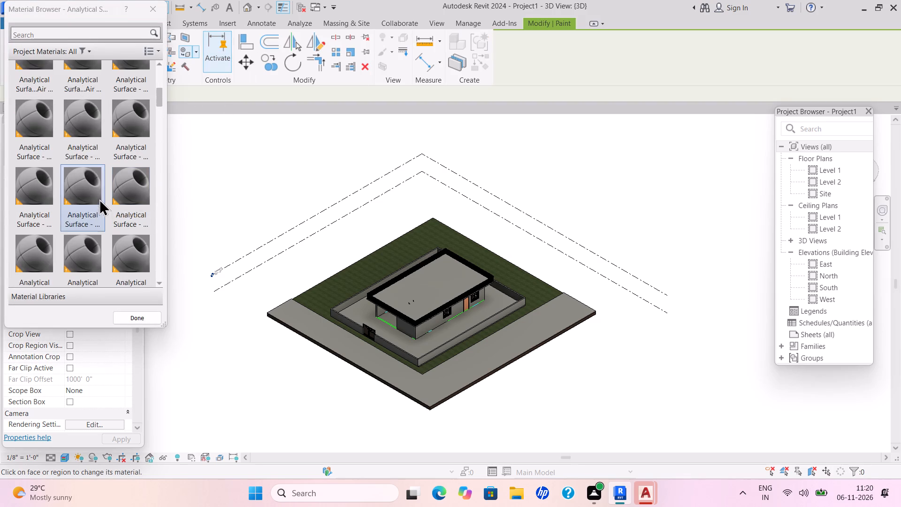
pyautogui.scroll(-1, 99, 201)
pyautogui.scroll(1, 101, 205)
pyautogui.scroll(-3, 101, 206)
pyautogui.scroll(1, 101, 206)
pyautogui.scroll(-3, 101, 206)
pyautogui.scroll(3, 99, 206)
pyautogui.scroll(-1, 99, 206)
pyautogui.scroll(1, 99, 206)
pyautogui.scroll(-1, 99, 206)
pyautogui.scroll(1, 99, 206)
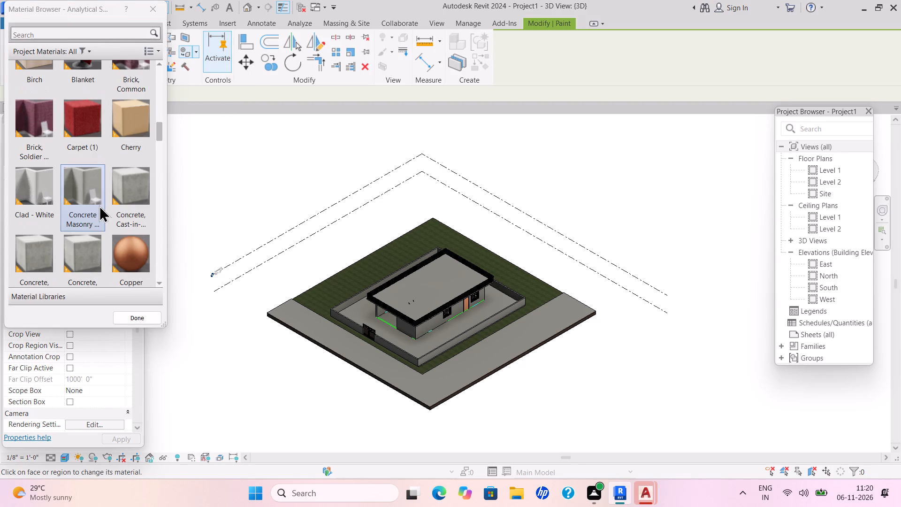
pyautogui.scroll(1, 97, 199)
pyautogui.scroll(-2, 97, 199)
pyautogui.scroll(1, 96, 198)
pyautogui.scroll(-1, 96, 198)
pyautogui.scroll(1, 95, 198)
pyautogui.scroll(-1, 95, 198)
pyautogui.scroll(1, 95, 198)
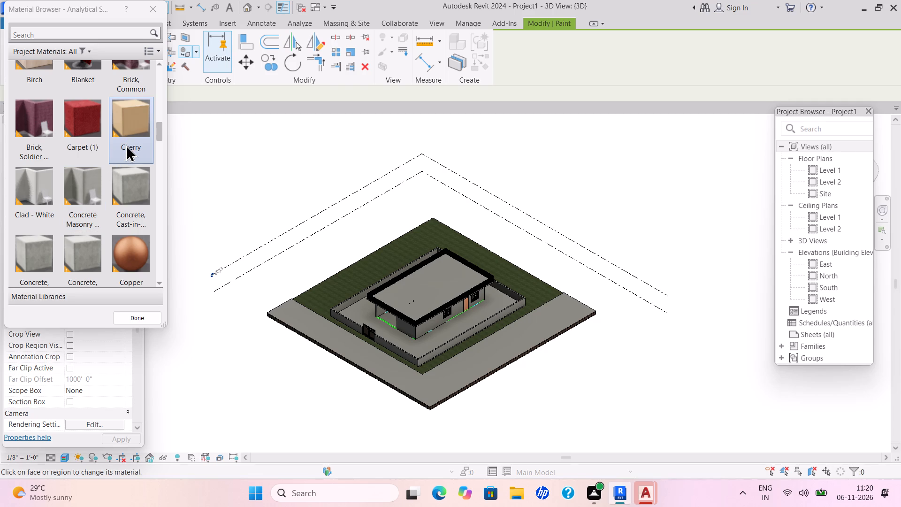
pyautogui.click(132, 243)
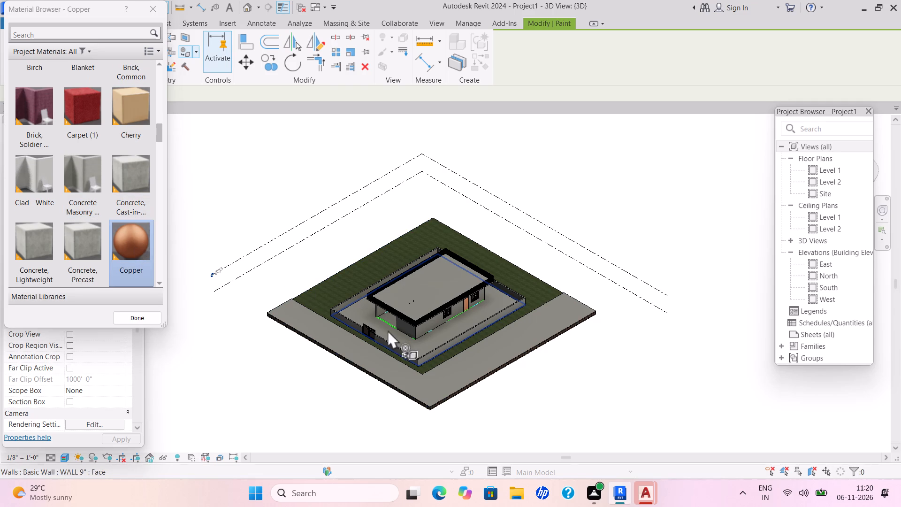
pyautogui.scroll(1, 402, 317)
pyautogui.keyDown('shift'); pyautogui.moveTo(407, 313); pyautogui.dragTo(435, 283, button='middle'); pyautogui.keyUp('shift')
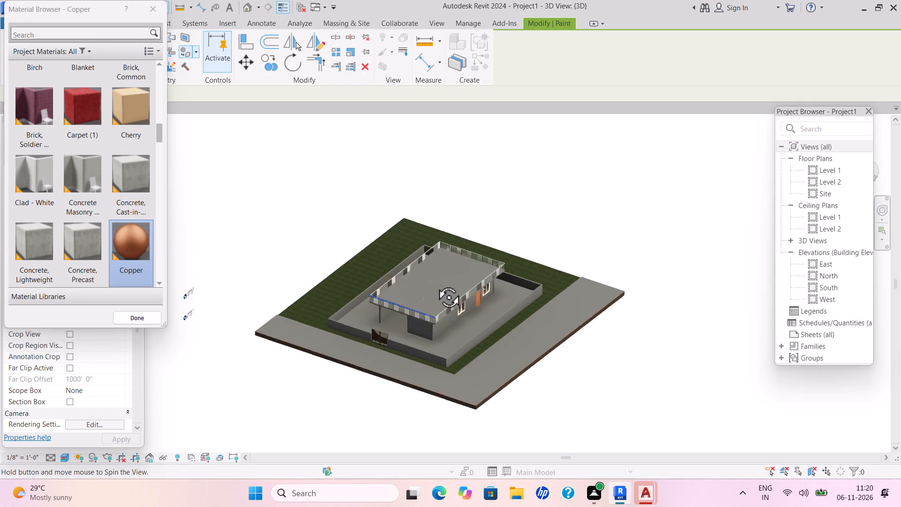
pyautogui.keyDown('shift'); pyautogui.moveTo(435, 283); pyautogui.dragTo(459, 238, button='middle'); pyautogui.keyUp('shift')
pyautogui.click(405, 317)
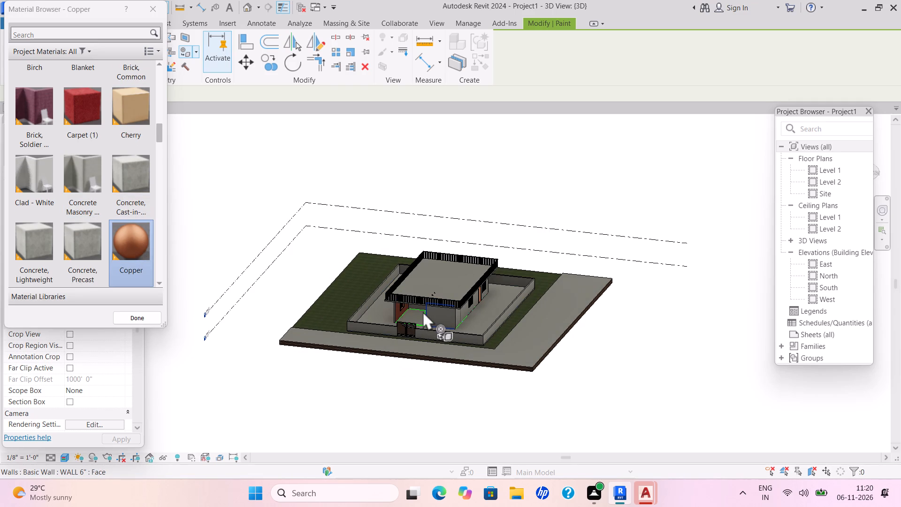
pyautogui.click(423, 311)
pyautogui.click(441, 315)
pyautogui.moveTo(456, 318); pyautogui.dragTo(456, 318, button='middle')
pyautogui.scroll(-2, 456, 318)
pyautogui.moveTo(456, 318); pyautogui.dragTo(563, 285, button='middle')
pyautogui.keyDown('shift'); pyautogui.scroll(1, 462, 318); pyautogui.keyUp('shift')
pyautogui.keyDown('shift'); pyautogui.scroll(-1, 464, 318); pyautogui.keyUp('shift')
pyautogui.keyDown('shift'); pyautogui.scroll(1, 465, 318); pyautogui.keyUp('shift')
pyautogui.keyDown('shift'); pyautogui.scroll(-2, 466, 318); pyautogui.keyUp('shift')
pyautogui.keyDown('shift'); pyautogui.scroll(2, 509, 309); pyautogui.keyUp('shift')
pyautogui.keyDown('shift'); pyautogui.scroll(-5, 522, 306); pyautogui.keyUp('shift')
pyautogui.keyDown('shift'); pyautogui.scroll(1, 563, 285); pyautogui.keyUp('shift')
pyautogui.click(481, 311)
pyautogui.keyDown('shift'); pyautogui.moveTo(484, 300); pyautogui.dragTo(444, 305, button='middle'); pyautogui.keyUp('shift')
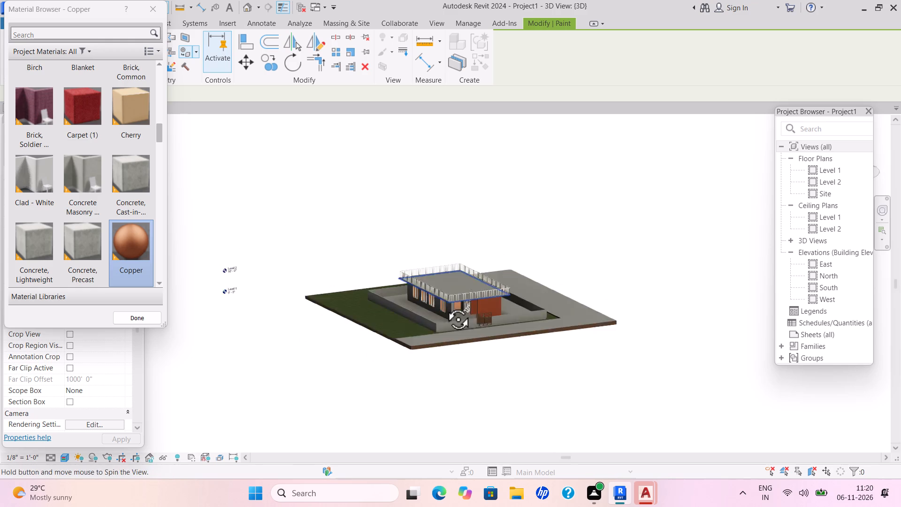
pyautogui.keyDown('shift'); pyautogui.moveTo(444, 305); pyautogui.dragTo(443, 306, button='middle'); pyautogui.keyUp('shift')
pyautogui.click(451, 311)
pyautogui.keyDown('shift'); pyautogui.moveTo(466, 311); pyautogui.dragTo(428, 318, button='middle'); pyautogui.keyUp('shift')
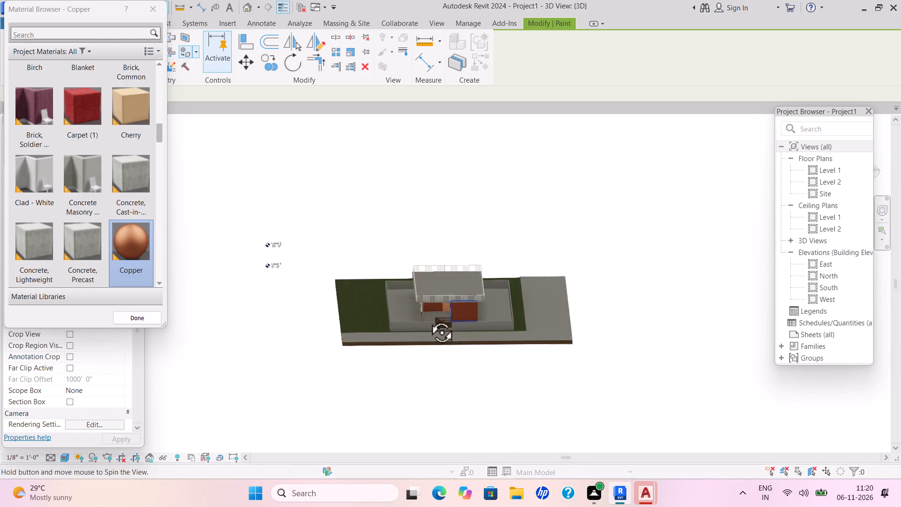
pyautogui.keyDown('shift'); pyautogui.moveTo(428, 318); pyautogui.dragTo(413, 323, button='middle'); pyautogui.keyUp('shift')
pyautogui.keyDown('shift'); pyautogui.moveTo(465, 309); pyautogui.dragTo(411, 311, button='middle'); pyautogui.keyUp('shift')
pyautogui.keyDown('shift'); pyautogui.middleClick(411, 311); pyautogui.keyUp('shift')
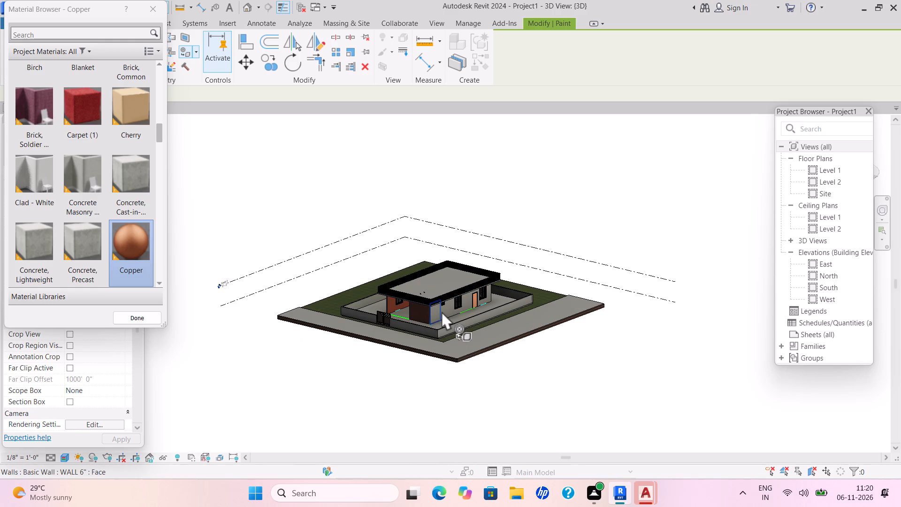
# Paint the house's east wall faces and the north rear wall faces with Copper.
pyautogui.click(442, 311)
pyautogui.click(456, 311)
pyautogui.keyDown('shift'); pyautogui.moveTo(478, 302); pyautogui.dragTo(317, 320, button='middle'); pyautogui.keyUp('shift')
pyautogui.keyDown('shift'); pyautogui.scroll(-1, 317, 320); pyautogui.keyUp('shift')
pyautogui.scroll(1, 339, 319)
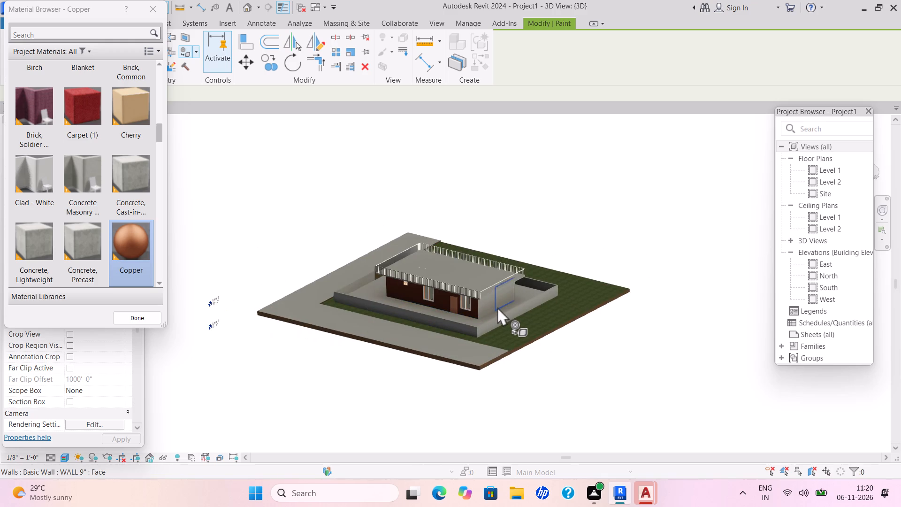
pyautogui.click(497, 307)
pyautogui.click(486, 307)
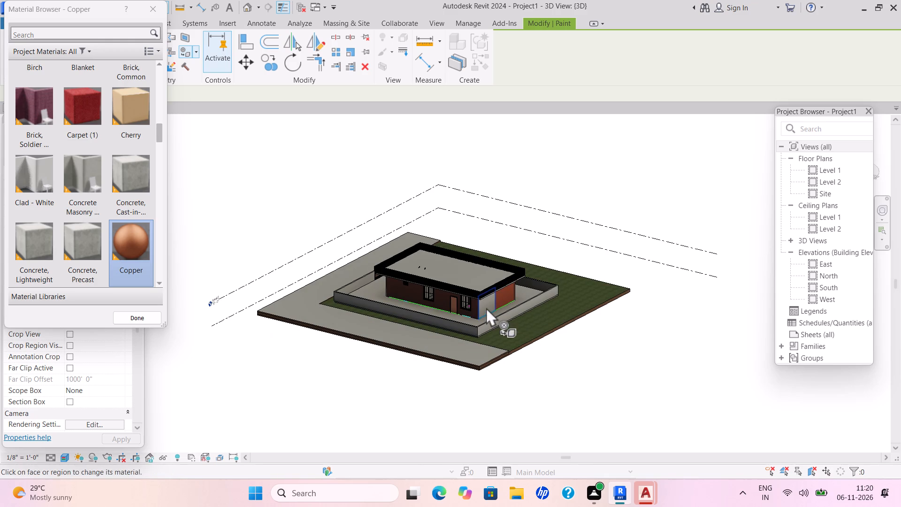
pyautogui.scroll(-1, 509, 303)
pyautogui.scroll(3, 509, 303)
pyautogui.keyDown('shift'); pyautogui.scroll(-1, 509, 303); pyautogui.keyUp('shift')
pyautogui.keyDown('shift'); pyautogui.scroll(1, 509, 303); pyautogui.keyUp('shift')
# Paint the faces of the house's west window wall, including its north corner section, with Copper.
pyautogui.keyDown('shift'); pyautogui.moveTo(502, 304); pyautogui.dragTo(333, 331, button='middle'); pyautogui.keyUp('shift')
pyautogui.keyDown('shift'); pyautogui.scroll(1, 333, 331); pyautogui.keyUp('shift')
pyautogui.keyDown('shift'); pyautogui.scroll(-3, 333, 331); pyautogui.keyUp('shift')
pyautogui.keyDown('shift'); pyautogui.scroll(1, 339, 329); pyautogui.keyUp('shift')
pyautogui.scroll(-2, 353, 325)
pyautogui.click(463, 310)
pyautogui.scroll(3, 498, 303)
pyautogui.keyDown('shift'); pyautogui.scroll(-1, 498, 303); pyautogui.keyUp('shift')
pyautogui.keyDown('shift'); pyautogui.scroll(1, 497, 303); pyautogui.keyUp('shift')
pyautogui.keyDown('shift'); pyautogui.moveTo(496, 303); pyautogui.dragTo(427, 321, button='middle'); pyautogui.keyUp('shift')
pyautogui.keyDown('shift'); pyautogui.scroll(-1, 489, 305); pyautogui.keyUp('shift')
pyautogui.keyDown('shift'); pyautogui.scroll(1, 482, 307); pyautogui.keyUp('shift')
pyautogui.keyDown('shift'); pyautogui.scroll(-1, 431, 320); pyautogui.keyUp('shift')
pyautogui.keyDown('shift'); pyautogui.scroll(1, 427, 321); pyautogui.keyUp('shift')
pyautogui.scroll(-1, 427, 321)
pyautogui.scroll(3, 427, 321)
pyautogui.scroll(-1, 427, 321)
pyautogui.scroll(1, 426, 321)
pyautogui.scroll(-1, 424, 322)
pyautogui.scroll(1, 424, 322)
pyautogui.click(380, 324)
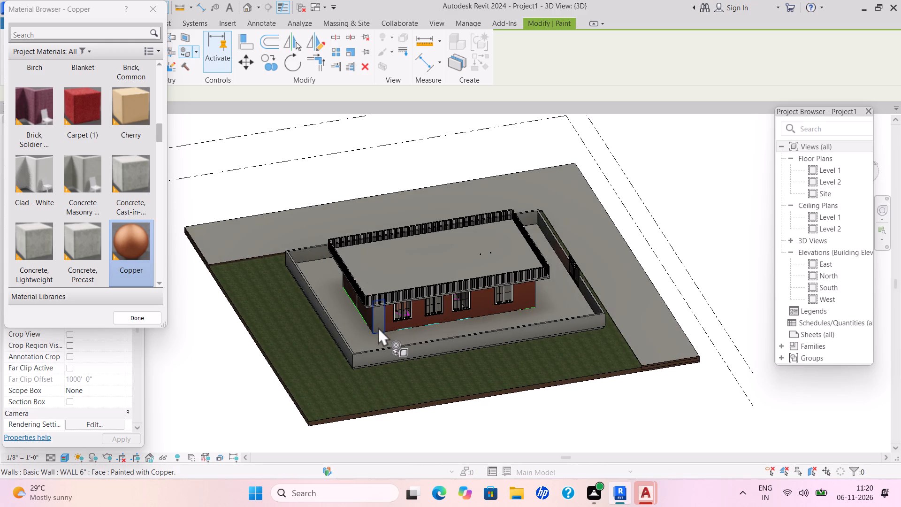
pyautogui.click(378, 327)
# Paint the plot floor inside the boundary wall and the top of the roof with the Door - Panel material.
pyautogui.keyDown('shift'); pyautogui.scroll(-1, 493, 295); pyautogui.keyUp('shift')
pyautogui.keyDown('shift'); pyautogui.scroll(3, 493, 295); pyautogui.keyUp('shift')
pyautogui.keyDown('shift'); pyautogui.moveTo(493, 295); pyautogui.dragTo(336, 315, button='middle'); pyautogui.keyUp('shift')
pyautogui.keyDown('shift'); pyautogui.scroll(-2, 490, 295); pyautogui.keyUp('shift')
pyautogui.keyDown('shift'); pyautogui.middleClick(332, 315); pyautogui.keyUp('shift')
pyautogui.keyDown('shift'); pyautogui.scroll(2, 331, 315); pyautogui.keyUp('shift')
pyautogui.keyDown('shift'); pyautogui.scroll(-1, 331, 315); pyautogui.keyUp('shift')
pyautogui.keyDown('shift'); pyautogui.scroll(1, 331, 315); pyautogui.keyUp('shift')
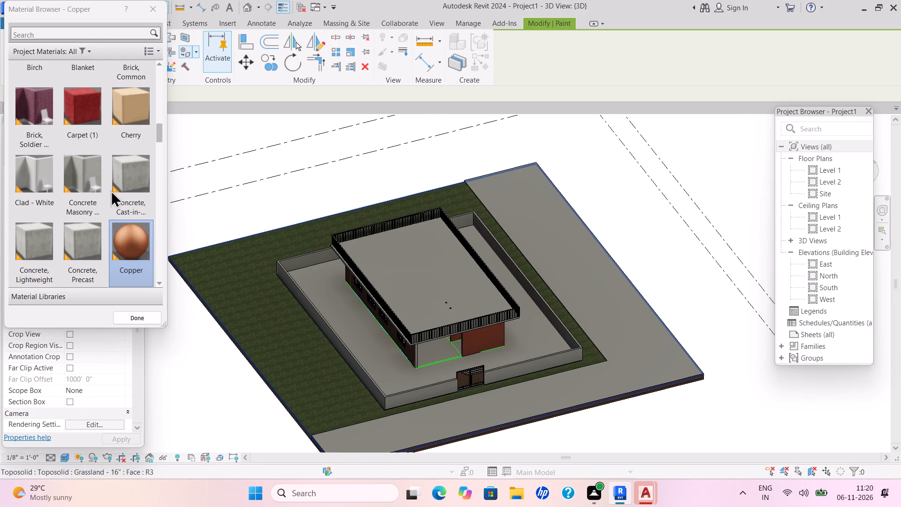
pyautogui.scroll(-1, 119, 201)
pyautogui.scroll(1, 118, 202)
pyautogui.scroll(-1, 118, 203)
pyautogui.scroll(1, 118, 204)
pyautogui.scroll(-2, 118, 205)
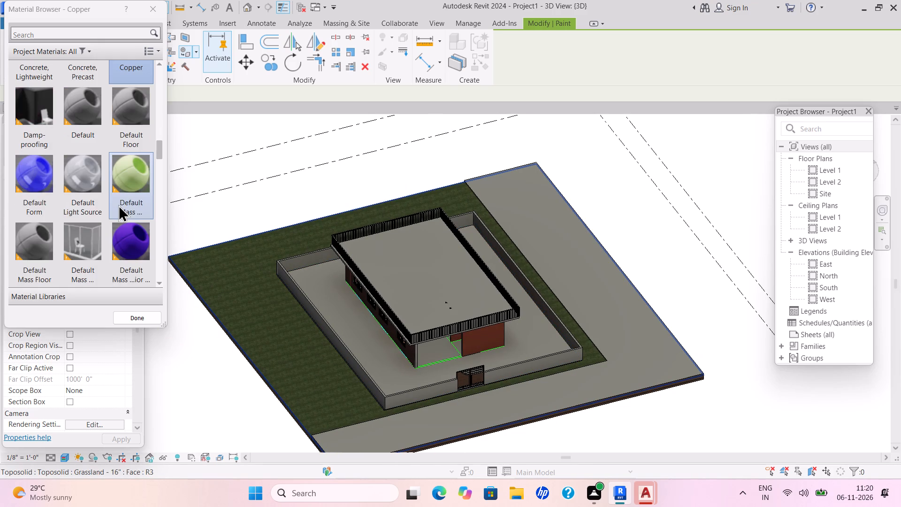
pyautogui.click(143, 250)
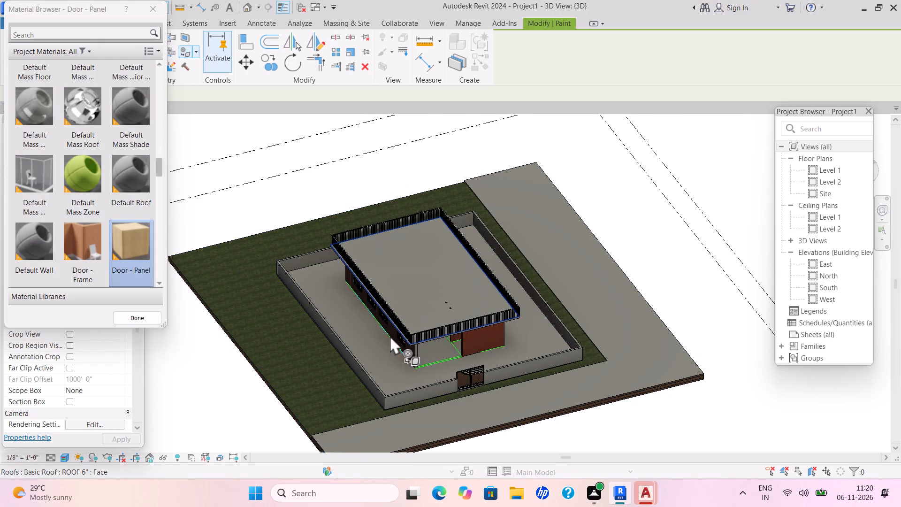
pyautogui.click(380, 346)
pyautogui.click(450, 266)
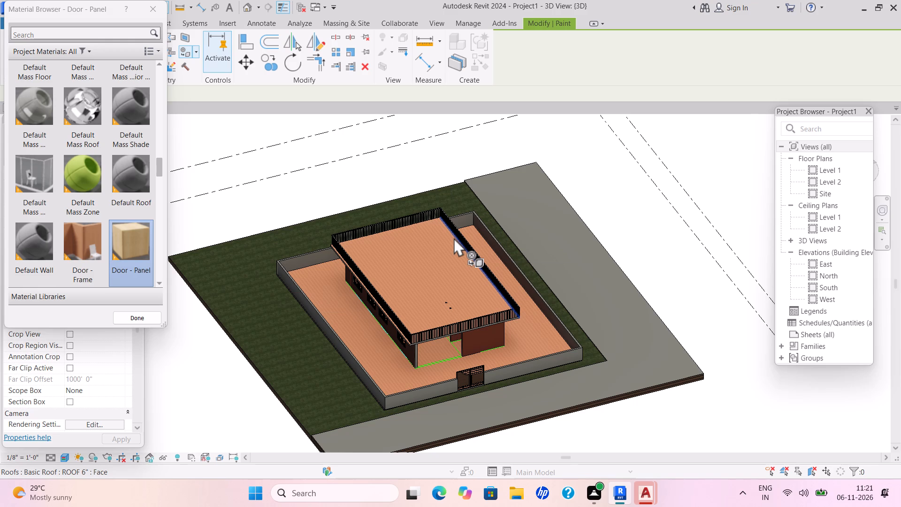
# Look through the project materials for a finish for the boundary wall.
pyautogui.scroll(2, 130, 185)
pyautogui.scroll(-1, 130, 185)
pyautogui.scroll(1, 130, 185)
pyautogui.scroll(-1, 130, 185)
pyautogui.scroll(3, 130, 185)
pyautogui.scroll(-2, 130, 185)
pyautogui.scroll(1, 130, 185)
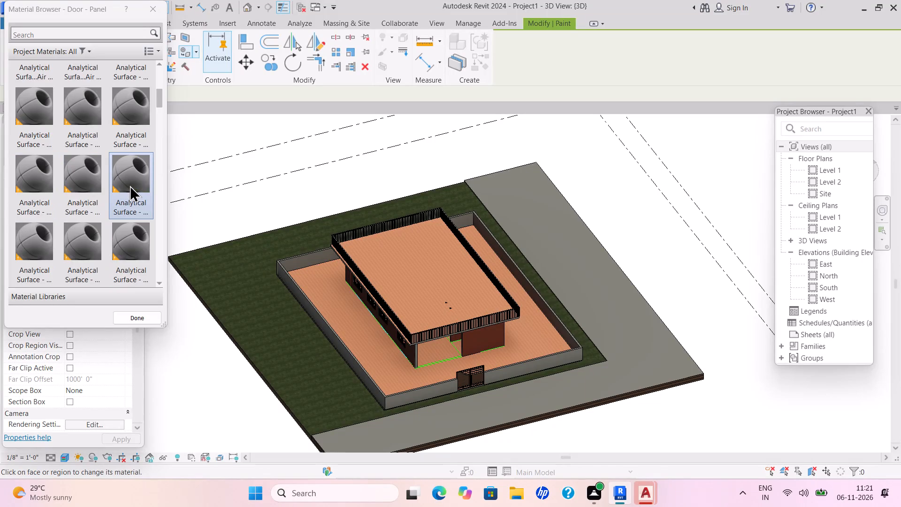
pyautogui.scroll(1, 130, 185)
pyautogui.scroll(-2, 130, 185)
pyautogui.scroll(1, 130, 185)
pyautogui.scroll(-1, 130, 185)
pyautogui.scroll(1, 130, 185)
pyautogui.scroll(-3, 130, 185)
pyautogui.scroll(1, 130, 185)
pyautogui.scroll(-2, 130, 185)
pyautogui.scroll(2, 130, 185)
pyautogui.scroll(-3, 130, 185)
pyautogui.scroll(1, 130, 185)
pyautogui.scroll(-3, 130, 185)
pyautogui.scroll(1, 130, 185)
pyautogui.scroll(-3, 130, 185)
pyautogui.scroll(1, 130, 185)
pyautogui.scroll(-1, 130, 185)
pyautogui.scroll(2, 130, 185)
pyautogui.scroll(-4, 130, 185)
pyautogui.scroll(1, 130, 185)
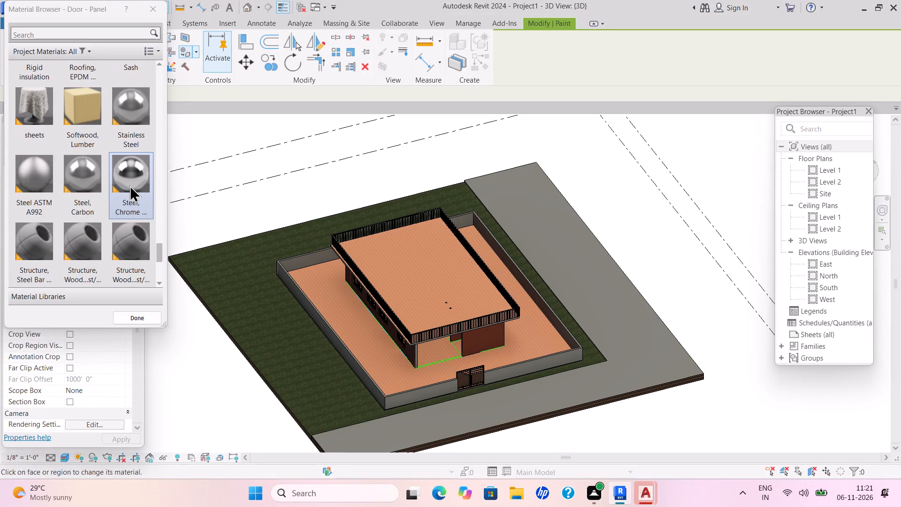
pyautogui.scroll(1, 130, 185)
pyautogui.scroll(-1, 130, 185)
pyautogui.scroll(1, 130, 185)
pyautogui.scroll(-3, 130, 185)
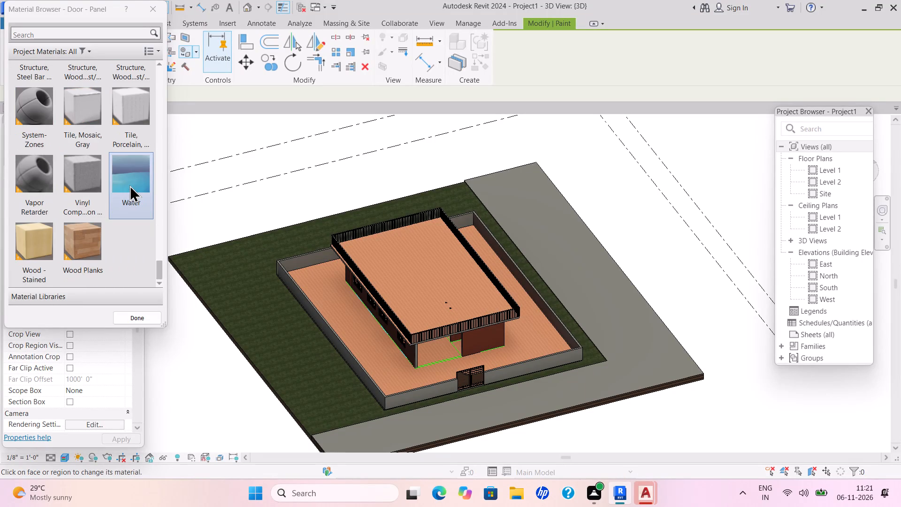
pyautogui.scroll(1, 130, 185)
pyautogui.scroll(-4, 130, 185)
pyautogui.scroll(1, 130, 185)
pyautogui.scroll(-1, 130, 185)
pyautogui.scroll(2, 130, 185)
pyautogui.scroll(-1, 130, 185)
pyautogui.scroll(1, 130, 185)
pyautogui.scroll(-1, 130, 185)
pyautogui.scroll(1, 130, 185)
pyautogui.scroll(-1, 130, 185)
pyautogui.scroll(1, 130, 185)
pyautogui.scroll(-1, 130, 185)
pyautogui.scroll(1, 130, 185)
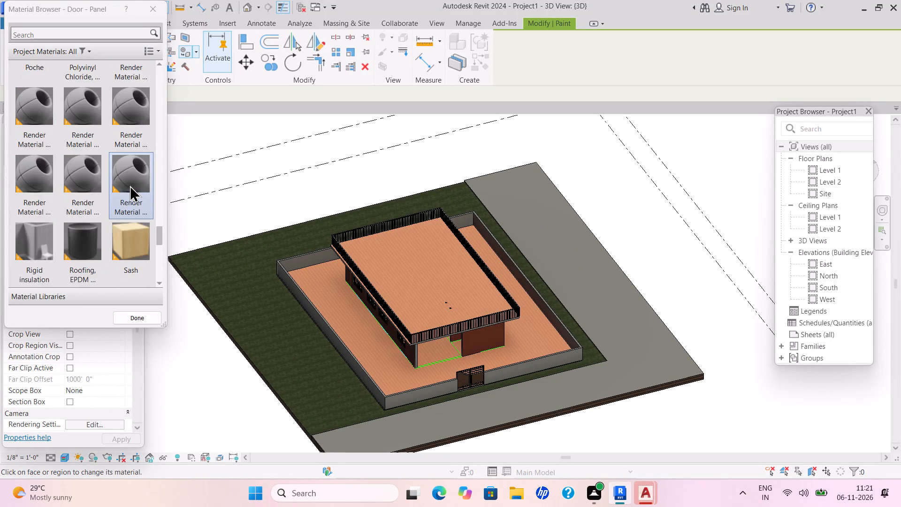
pyautogui.scroll(-1, 130, 185)
pyautogui.scroll(1, 130, 185)
pyautogui.scroll(-1, 130, 185)
pyautogui.scroll(1, 130, 185)
pyautogui.scroll(-3, 130, 185)
pyautogui.scroll(2, 130, 185)
pyautogui.scroll(-1, 130, 185)
pyautogui.scroll(2, 130, 185)
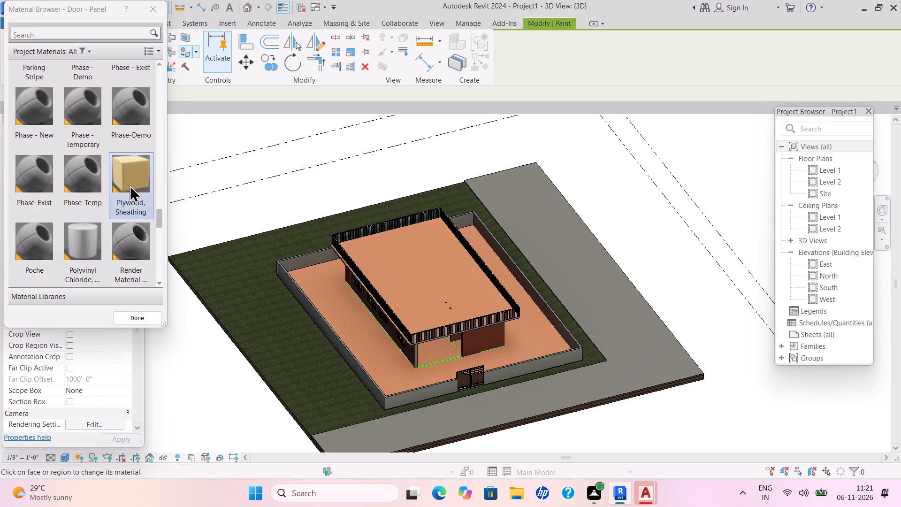
pyautogui.scroll(2, 130, 185)
pyautogui.scroll(-1, 130, 185)
pyautogui.scroll(2, 130, 185)
pyautogui.scroll(-1, 130, 185)
pyautogui.scroll(2, 130, 185)
pyautogui.scroll(-1, 130, 185)
pyautogui.scroll(1, 130, 185)
pyautogui.scroll(-1, 130, 185)
pyautogui.scroll(1, 130, 185)
pyautogui.scroll(-4, 130, 185)
pyautogui.scroll(3, 130, 185)
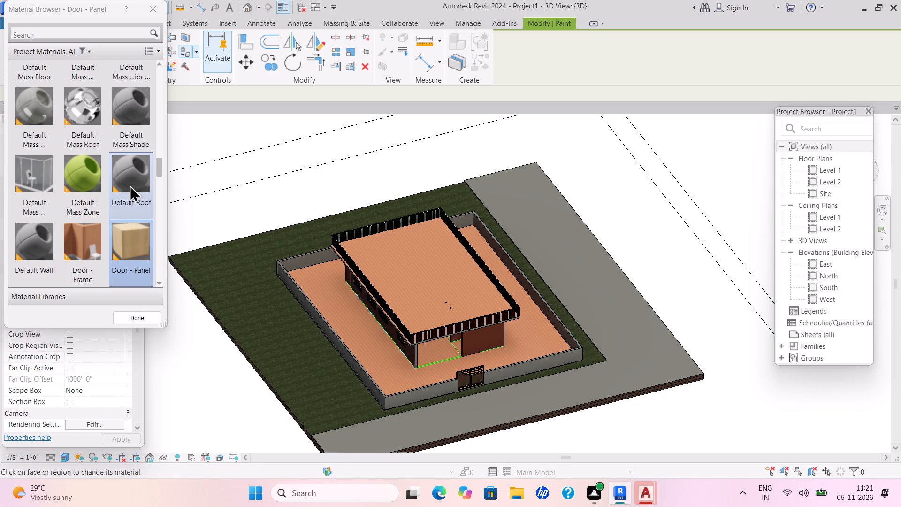
pyautogui.scroll(-2, 130, 185)
pyautogui.scroll(2, 130, 185)
pyautogui.scroll(-1, 130, 185)
pyautogui.scroll(1, 130, 185)
pyautogui.scroll(-1, 130, 185)
pyautogui.scroll(1, 130, 185)
pyautogui.scroll(-2, 130, 185)
pyautogui.scroll(1, 130, 185)
pyautogui.scroll(-1, 130, 185)
pyautogui.scroll(1, 130, 185)
pyautogui.scroll(-2, 130, 185)
pyautogui.scroll(1, 130, 185)
pyautogui.scroll(-3, 130, 185)
pyautogui.scroll(1, 130, 185)
pyautogui.scroll(-1, 130, 185)
pyautogui.scroll(2, 130, 185)
pyautogui.scroll(-5, 130, 185)
pyautogui.scroll(1, 130, 185)
pyautogui.scroll(-1, 130, 185)
pyautogui.scroll(1, 130, 185)
pyautogui.scroll(-2, 130, 185)
pyautogui.scroll(4, 130, 185)
pyautogui.scroll(-3, 130, 185)
pyautogui.scroll(2, 130, 185)
pyautogui.scroll(-1, 130, 185)
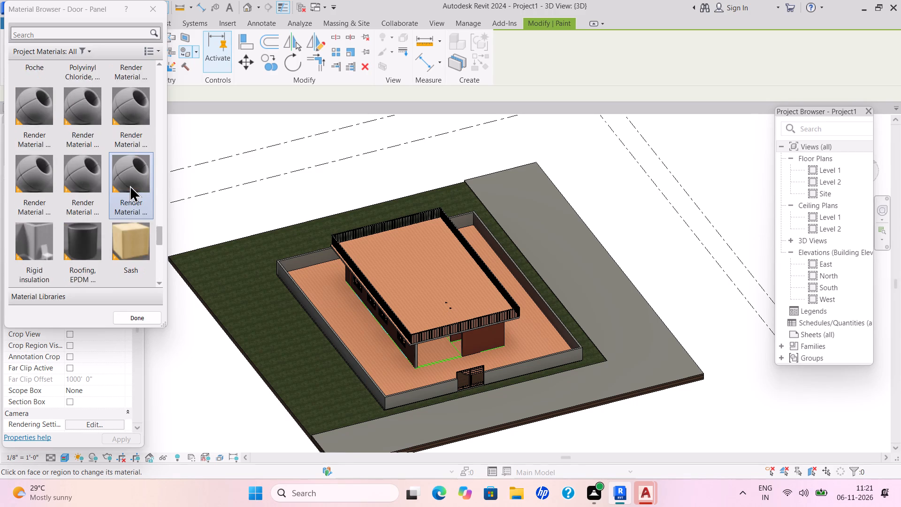
pyautogui.scroll(1, 130, 185)
pyautogui.scroll(-1, 130, 185)
pyautogui.scroll(2, 130, 185)
pyautogui.scroll(-1, 130, 185)
pyautogui.scroll(1, 130, 185)
pyautogui.scroll(-1, 130, 185)
pyautogui.scroll(1, 130, 185)
pyautogui.scroll(-1, 130, 185)
pyautogui.scroll(1, 130, 185)
pyautogui.scroll(-3, 130, 185)
pyautogui.scroll(2, 130, 185)
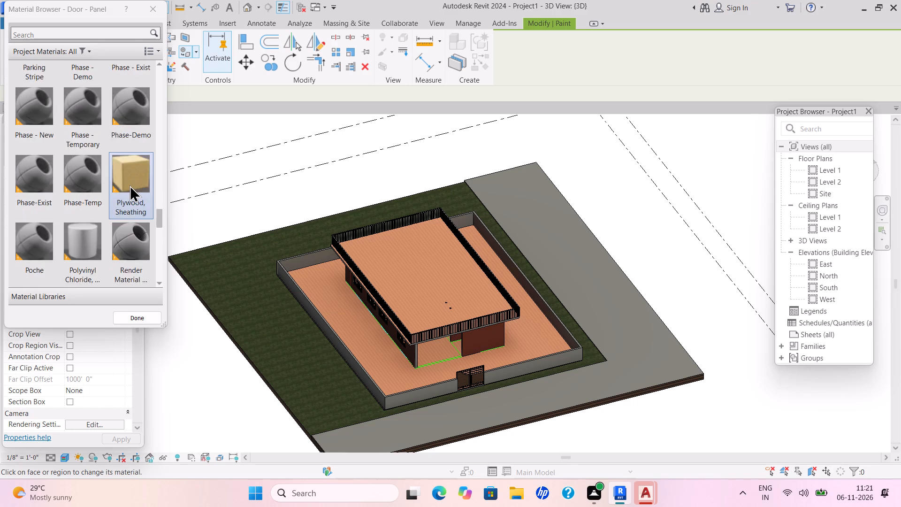
pyautogui.scroll(-1, 130, 185)
pyautogui.scroll(2, 130, 185)
pyautogui.scroll(-3, 130, 185)
pyautogui.scroll(3, 130, 185)
pyautogui.scroll(-1, 130, 185)
pyautogui.scroll(2, 130, 185)
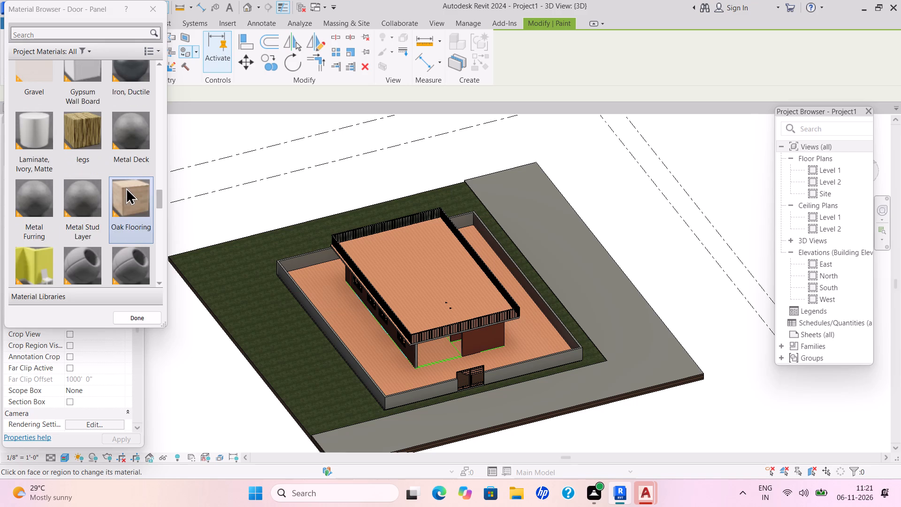
# Paint the inner faces of the boundary wall on all sides, including both sections beside the gate, with Parking Stripe.
pyautogui.click(36, 254)
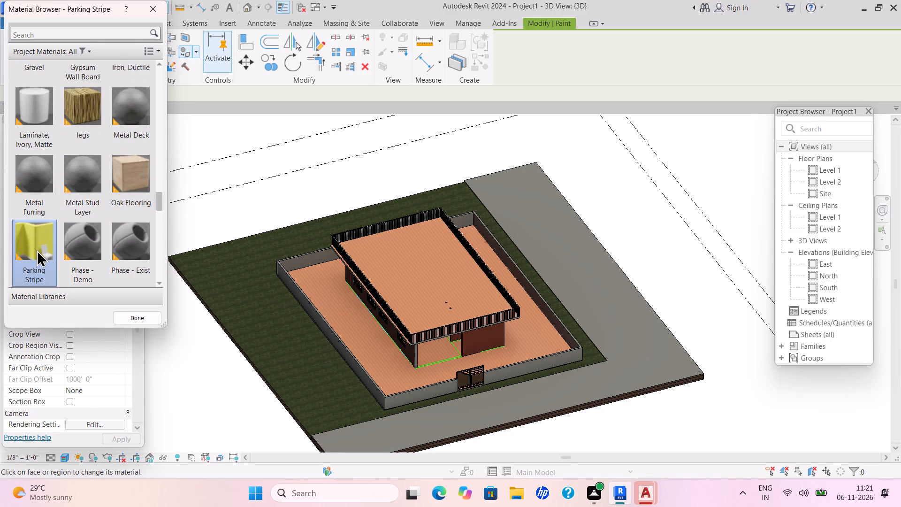
pyautogui.click(37, 250)
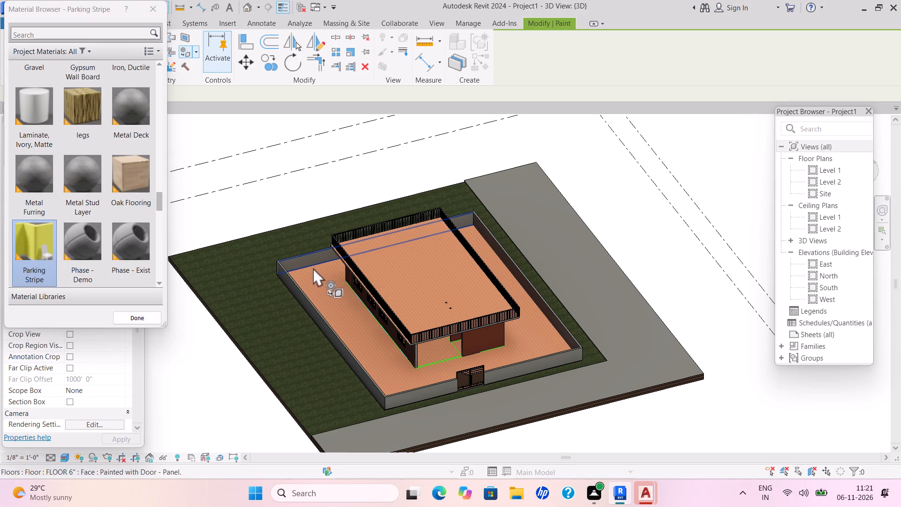
pyautogui.click(313, 268)
pyautogui.click(536, 298)
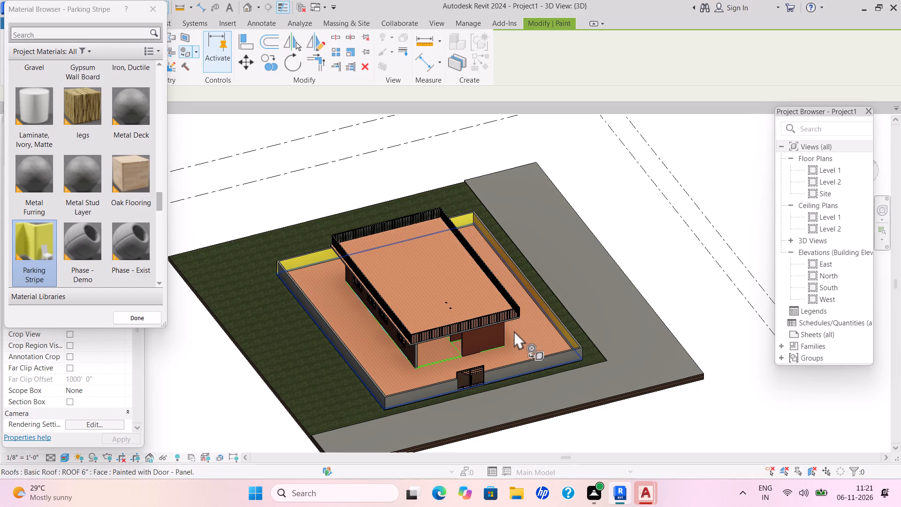
pyautogui.keyDown('shift'); pyautogui.moveTo(507, 330); pyautogui.dragTo(659, 308, button='middle'); pyautogui.keyUp('shift')
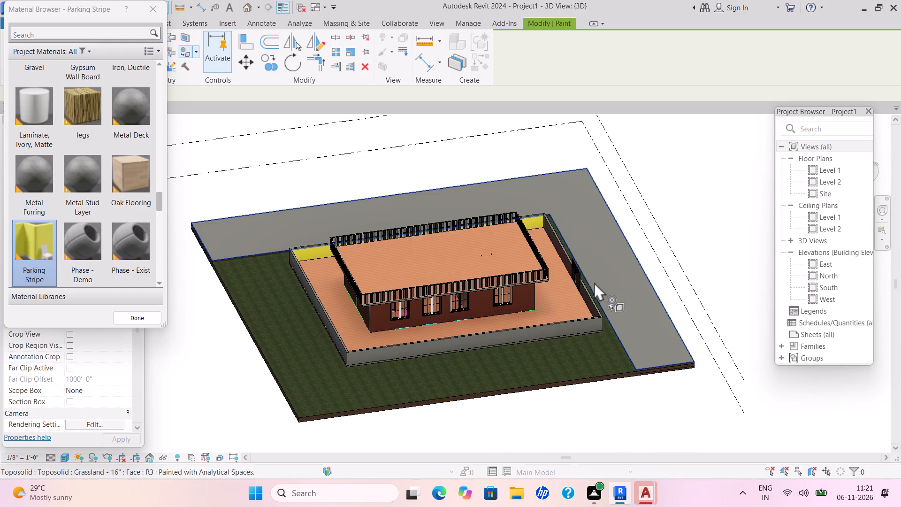
pyautogui.click(566, 265)
pyautogui.click(591, 296)
pyautogui.keyDown('shift'); pyautogui.moveTo(576, 315); pyautogui.dragTo(736, 297, button='middle'); pyautogui.keyUp('shift')
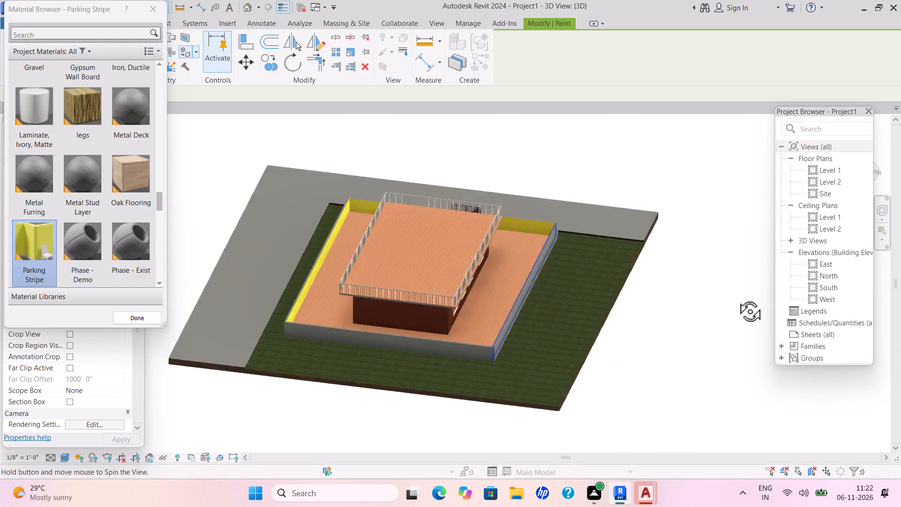
pyautogui.keyDown('shift'); pyautogui.moveTo(736, 297); pyautogui.dragTo(738, 294, button='middle'); pyautogui.keyUp('shift')
pyautogui.click(533, 310)
# Paint the outer faces of the boundary wall's north rear side and east side with Parking Stripe.
pyautogui.click(482, 330)
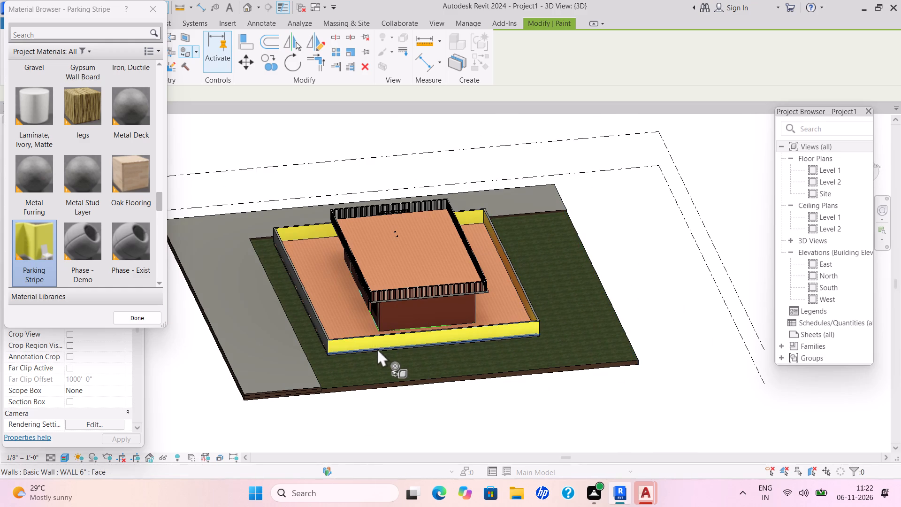
pyautogui.keyDown('shift'); pyautogui.moveTo(440, 344); pyautogui.dragTo(447, 343, button='middle'); pyautogui.keyUp('shift')
pyautogui.keyDown('shift'); pyautogui.moveTo(454, 342); pyautogui.dragTo(506, 330, button='middle'); pyautogui.keyUp('shift')
pyautogui.keyDown('shift'); pyautogui.moveTo(519, 325); pyautogui.dragTo(528, 322, button='middle'); pyautogui.keyUp('shift')
pyautogui.click(403, 348)
pyautogui.keyDown('shift'); pyautogui.scroll(1, 433, 343); pyautogui.keyUp('shift')
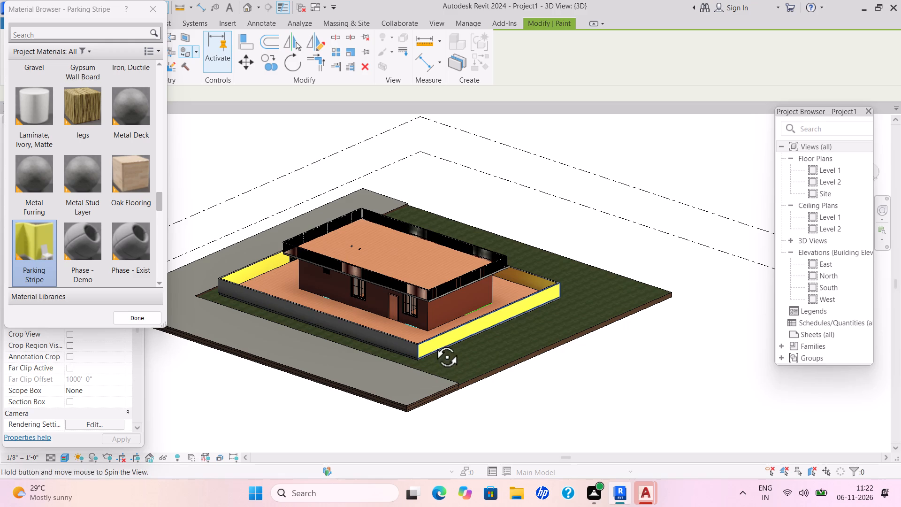
pyautogui.keyDown('shift'); pyautogui.middleClick(433, 343); pyautogui.keyUp('shift')
pyautogui.keyDown('shift'); pyautogui.scroll(-1, 433, 343); pyautogui.keyUp('shift')
pyautogui.click(410, 348)
# Paint the boundary wall's outer faces on both sides of the gate and along the west side with Parking Stripe.
pyautogui.keyDown('shift'); pyautogui.moveTo(418, 344); pyautogui.dragTo(601, 310, button='middle'); pyautogui.keyUp('shift')
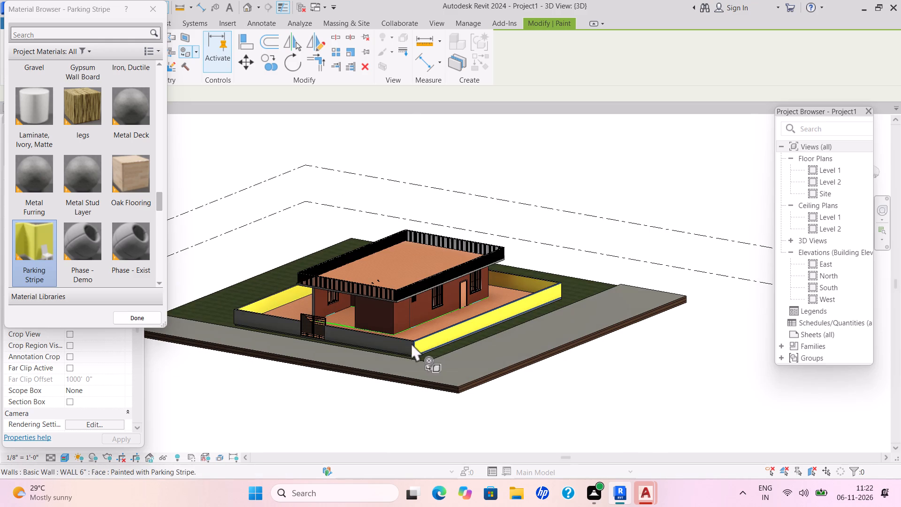
pyautogui.click(392, 342)
pyautogui.click(271, 322)
pyautogui.keyDown('shift'); pyautogui.moveTo(326, 326); pyautogui.dragTo(366, 327, button='middle'); pyautogui.keyUp('shift')
pyautogui.keyDown('shift'); pyautogui.moveTo(425, 324); pyautogui.dragTo(465, 317, button='middle'); pyautogui.keyUp('shift')
pyautogui.keyDown('shift'); pyautogui.moveTo(478, 314); pyautogui.dragTo(517, 304, button='middle'); pyautogui.keyUp('shift')
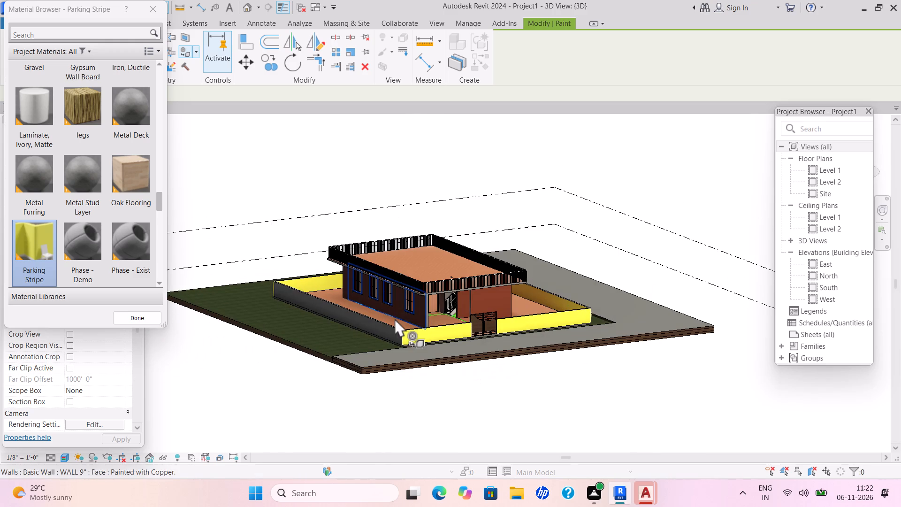
pyautogui.click(381, 327)
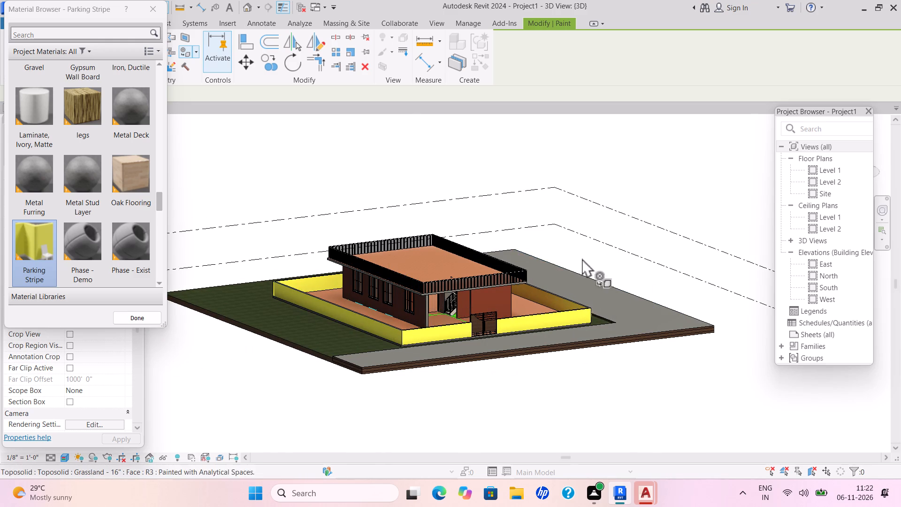
pyautogui.press('Escape')
pyautogui.press('Escape')
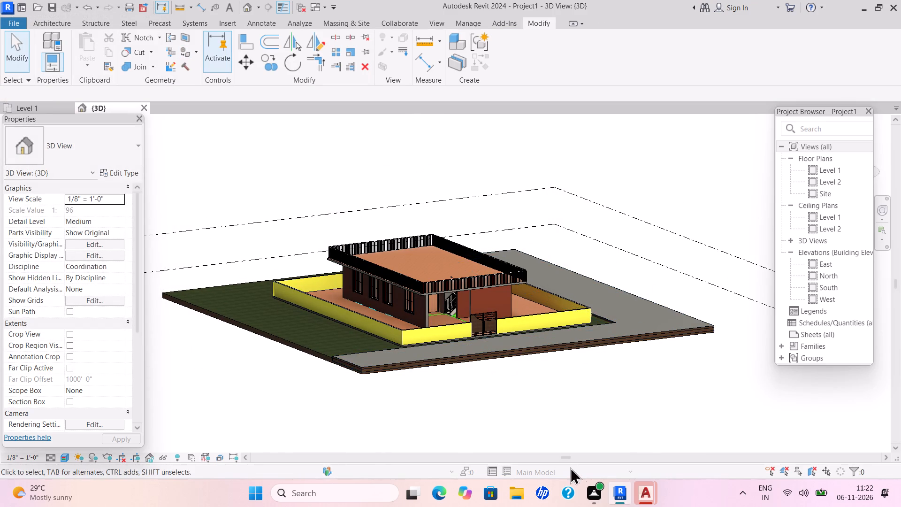
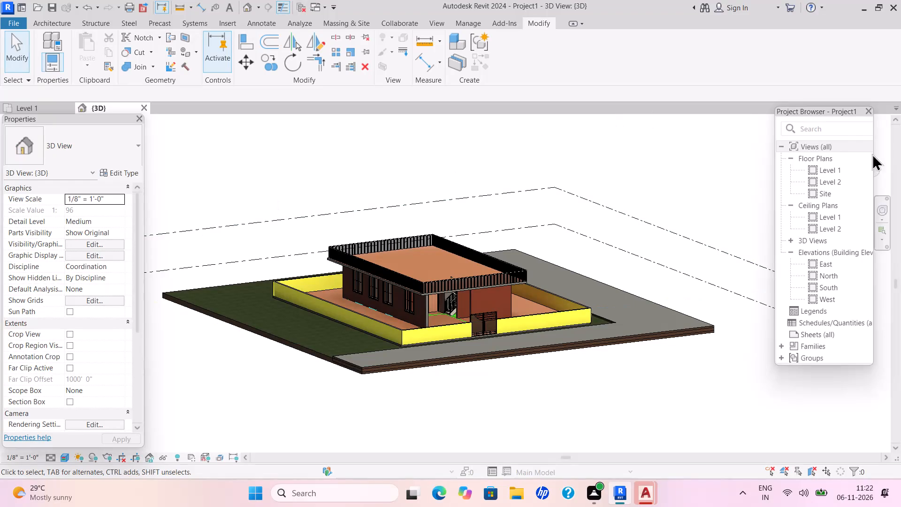
# Open the South elevation and bring its level heads into view.
pyautogui.doubleClick(836, 286)
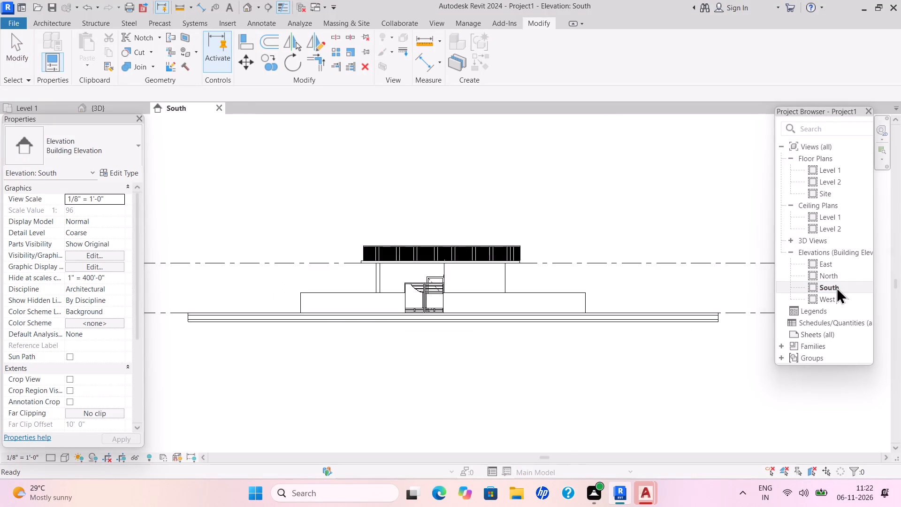
pyautogui.moveTo(647, 242); pyautogui.dragTo(466, 242, button='middle')
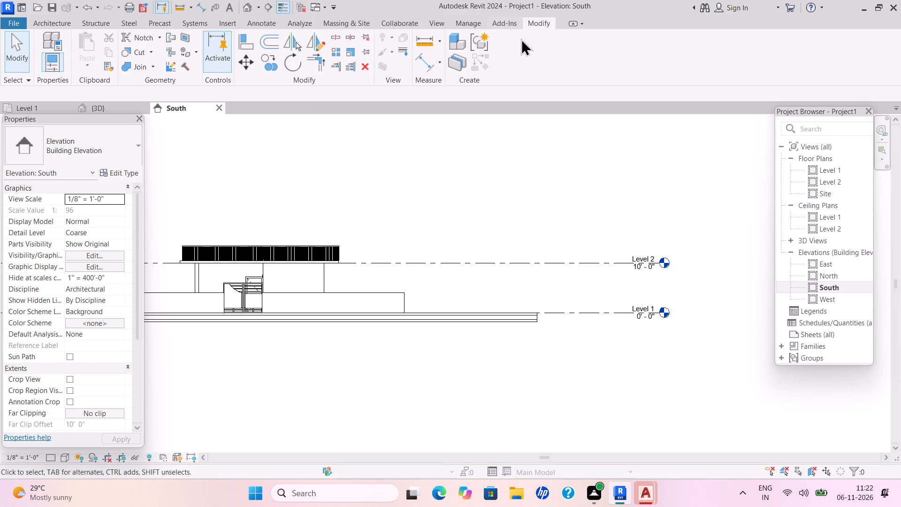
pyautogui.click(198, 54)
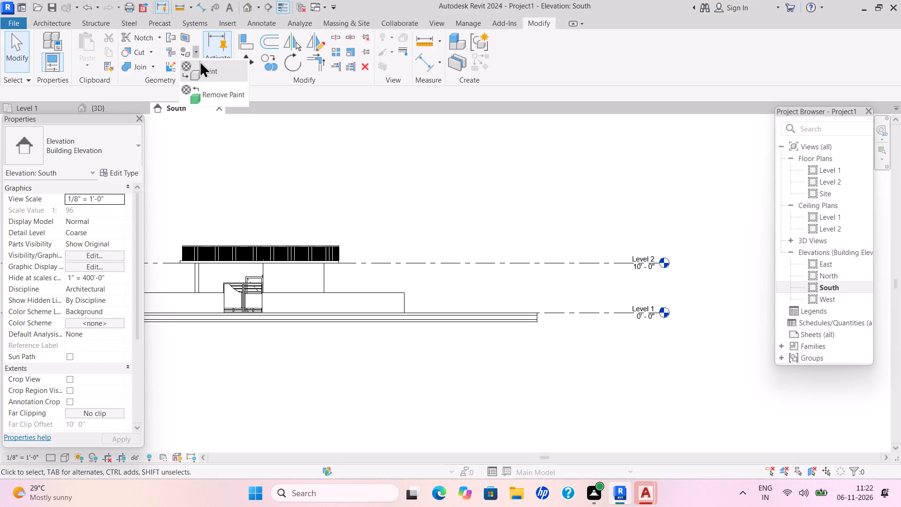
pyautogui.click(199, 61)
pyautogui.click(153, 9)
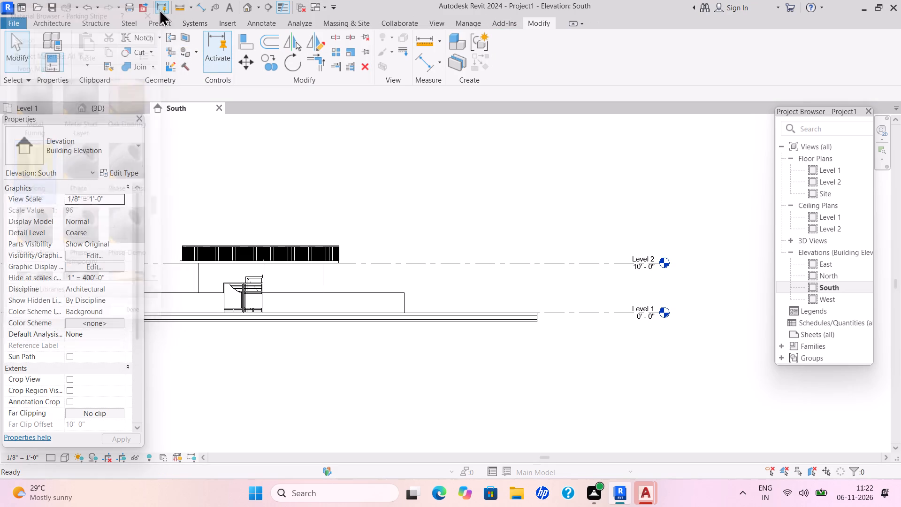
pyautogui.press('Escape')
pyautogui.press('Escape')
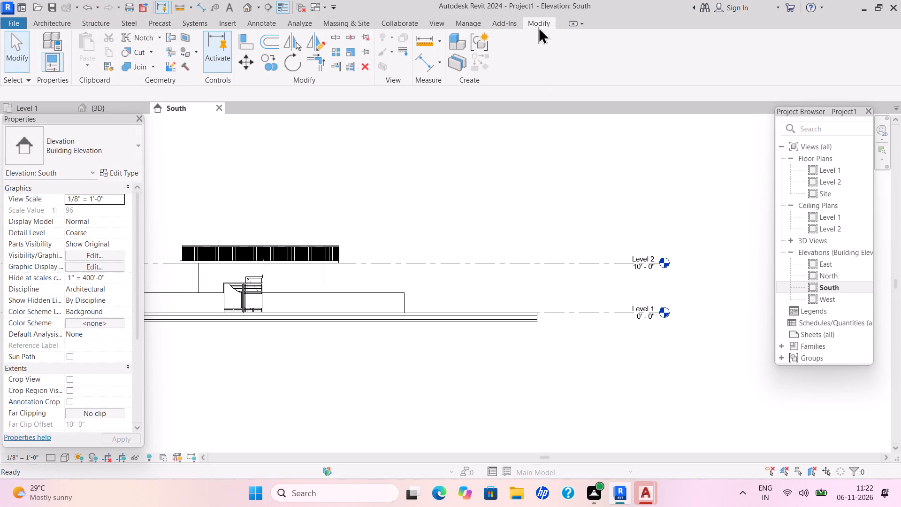
# Add a level 6" above Level 2 in the South elevation by picking the Level 2 line with an offset.
pyautogui.click(41, 23)
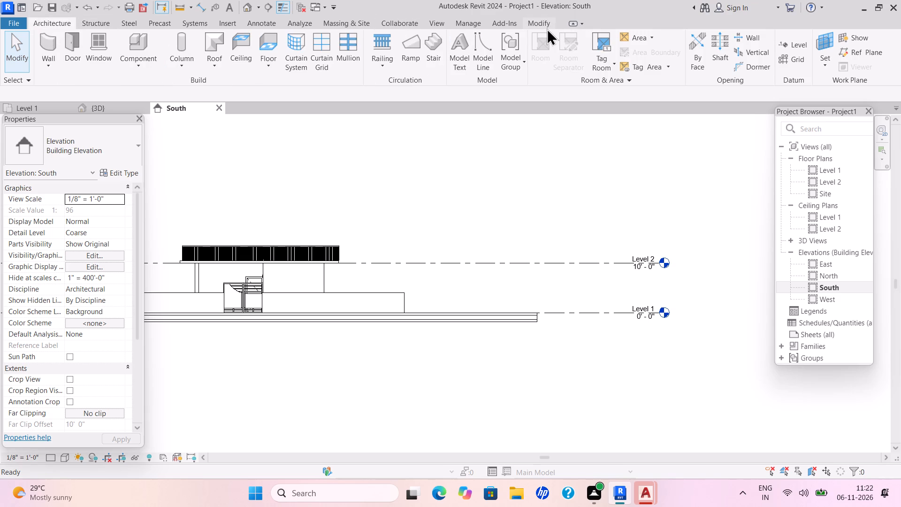
pyautogui.doubleClick(787, 46)
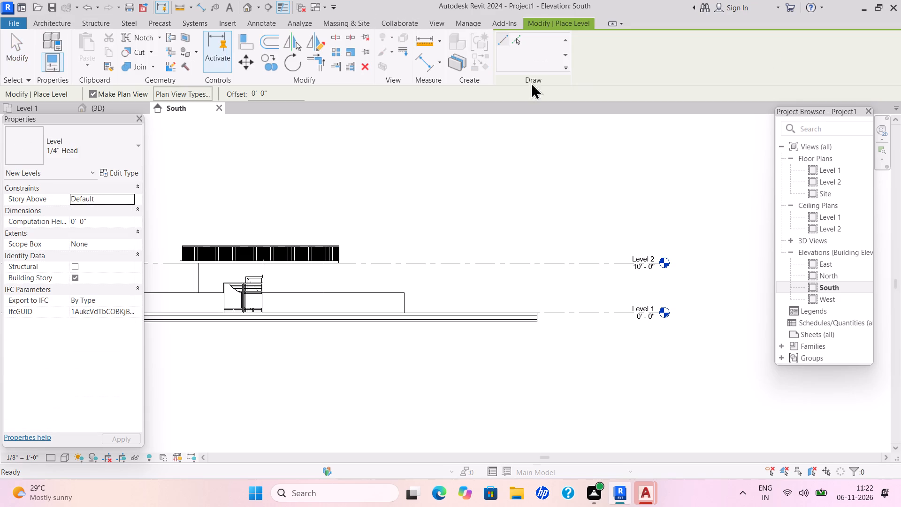
pyautogui.doubleClick(514, 39)
pyautogui.moveTo(266, 96); pyautogui.dragTo(251, 101)
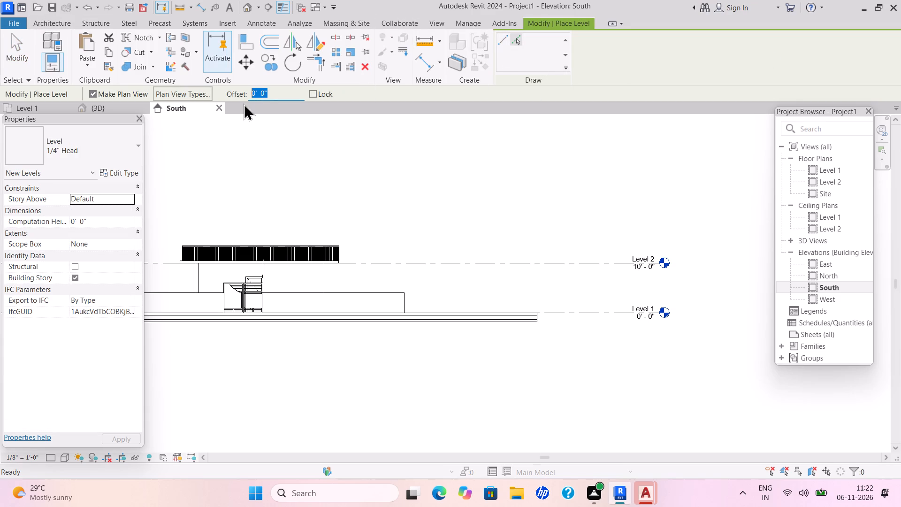
pyautogui.press('BackSpace')
pyautogui.write('6"')
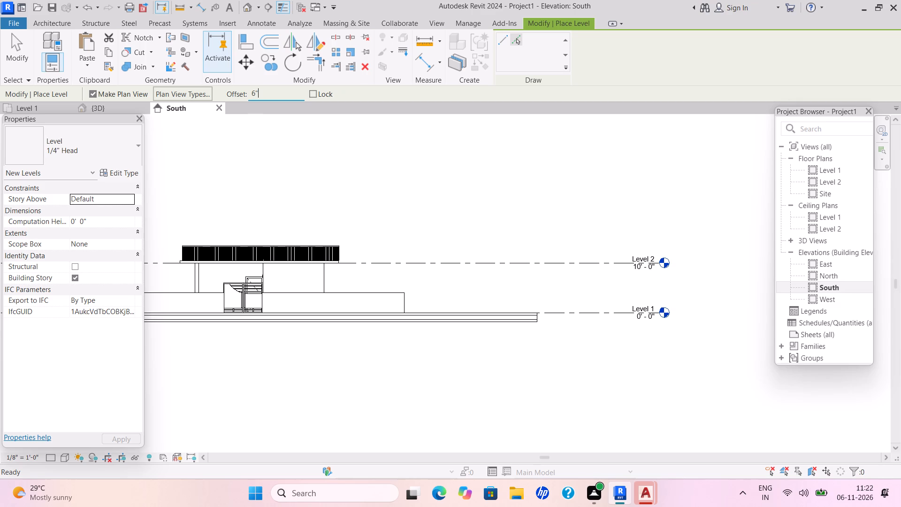
pyautogui.press('Return')
pyautogui.click(508, 261)
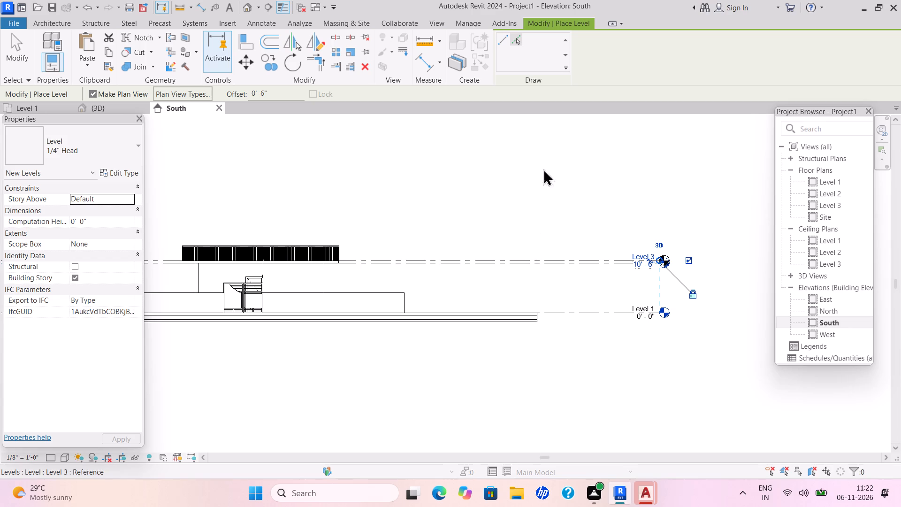
# Add three more levels above Level 3, each offset 10' 6" from the level below it.
pyautogui.moveTo(279, 95); pyautogui.dragTo(265, 103)
pyautogui.moveTo(280, 92); pyautogui.dragTo(240, 106)
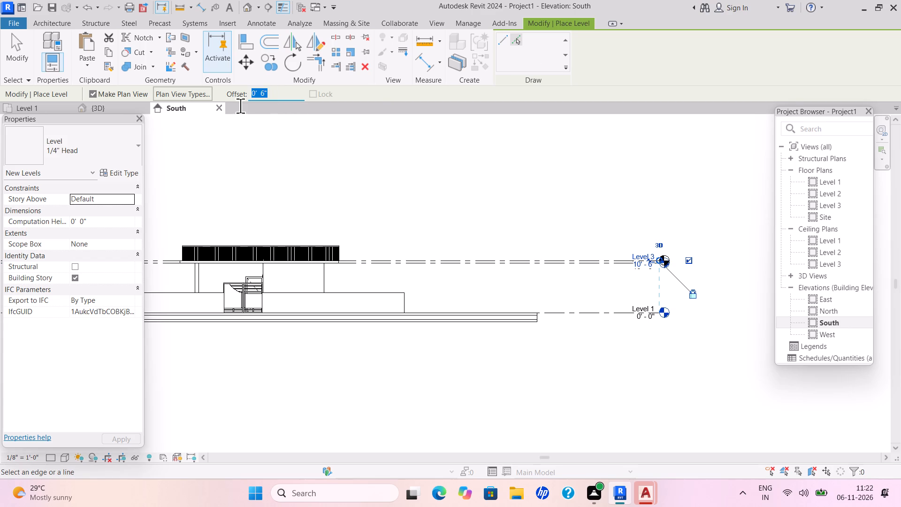
pyautogui.moveTo(240, 106); pyautogui.dragTo(239, 106)
pyautogui.press('BackSpace')
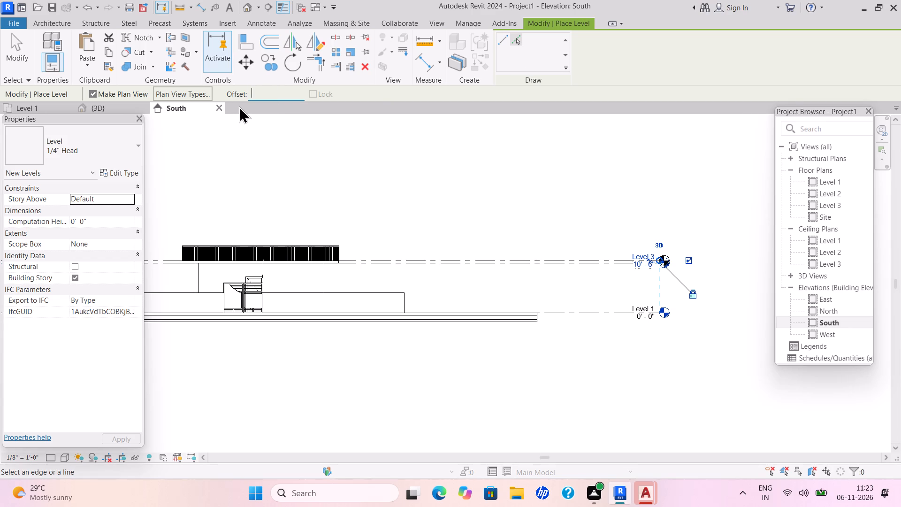
pyautogui.write('10\'6"')
pyautogui.press('Return')
pyautogui.click(430, 259)
pyautogui.moveTo(501, 220); pyautogui.dragTo(519, 304, button='middle')
pyautogui.click(519, 291)
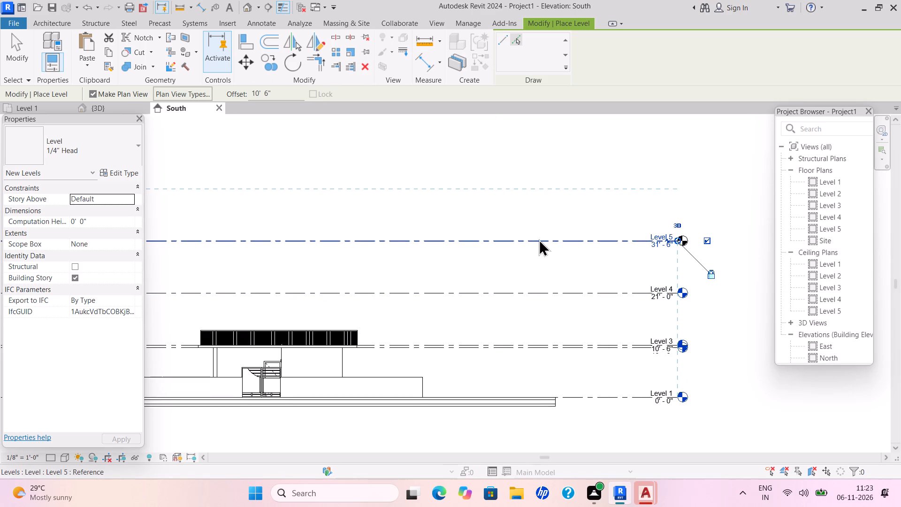
pyautogui.click(539, 238)
pyautogui.press('Escape')
pyautogui.press('Escape')
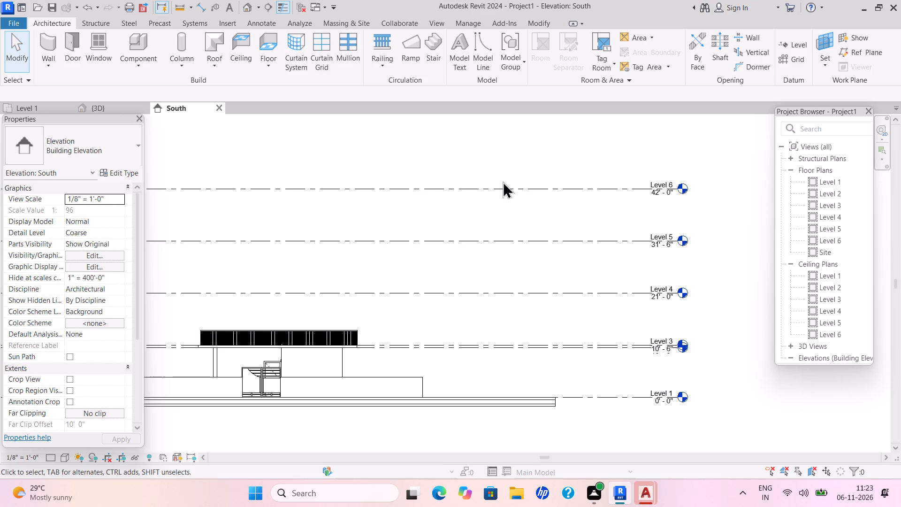
# Copy the whole house without the boundary wall and ground, and paste it aligned to Levels 3, 4, 5 and 6.
pyautogui.scroll(1, 432, 246)
pyautogui.scroll(-1, 433, 246)
pyautogui.scroll(1, 434, 246)
pyautogui.scroll(-1, 435, 246)
pyautogui.scroll(1, 435, 246)
pyautogui.scroll(-1, 435, 246)
pyautogui.moveTo(446, 246); pyautogui.dragTo(567, 208, button='middle')
pyautogui.scroll(2, 566, 208)
pyautogui.scroll(-1, 567, 208)
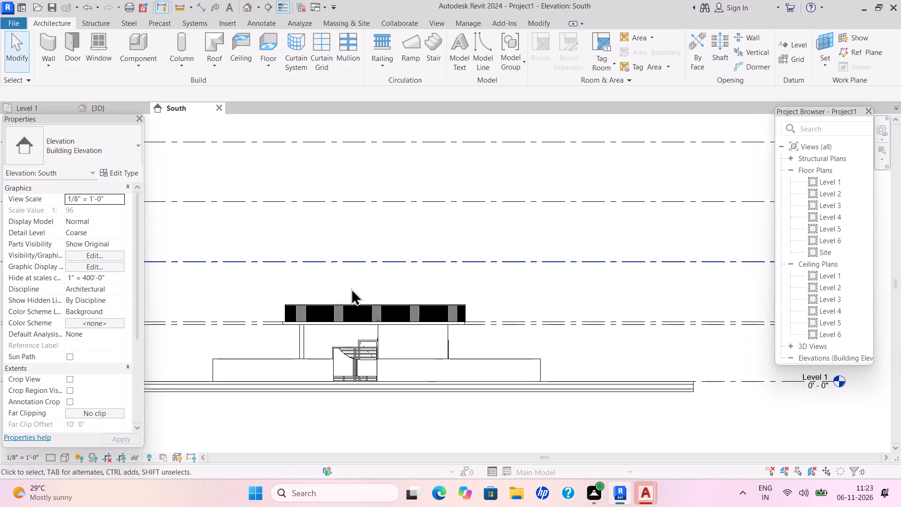
pyautogui.moveTo(269, 296); pyautogui.dragTo(470, 426)
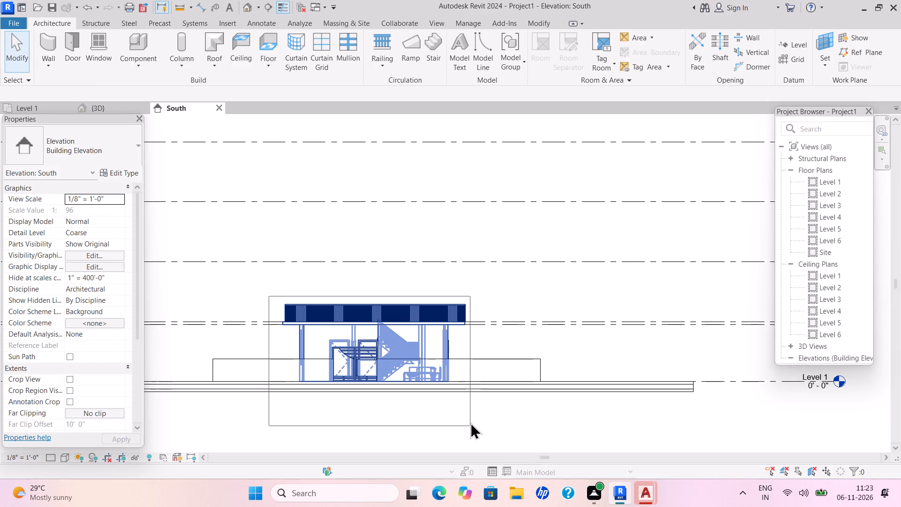
pyautogui.click(106, 51)
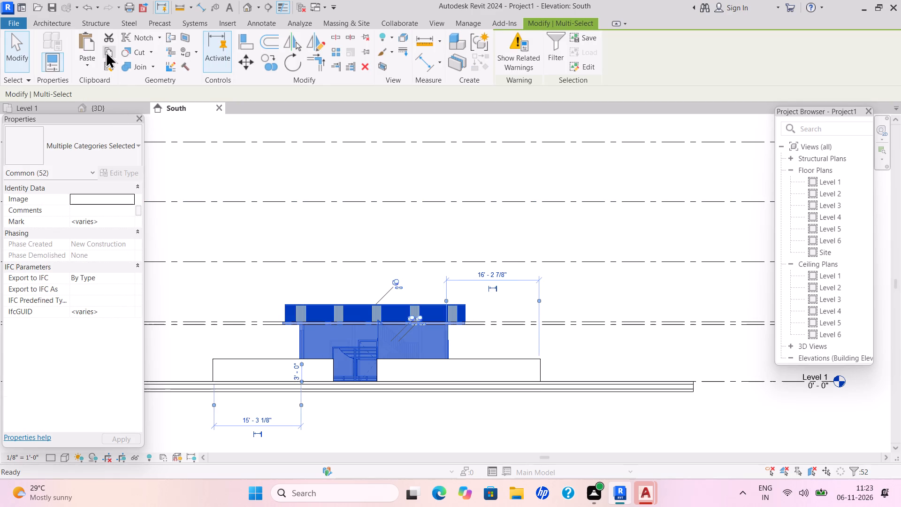
pyautogui.click(88, 63)
pyautogui.click(108, 106)
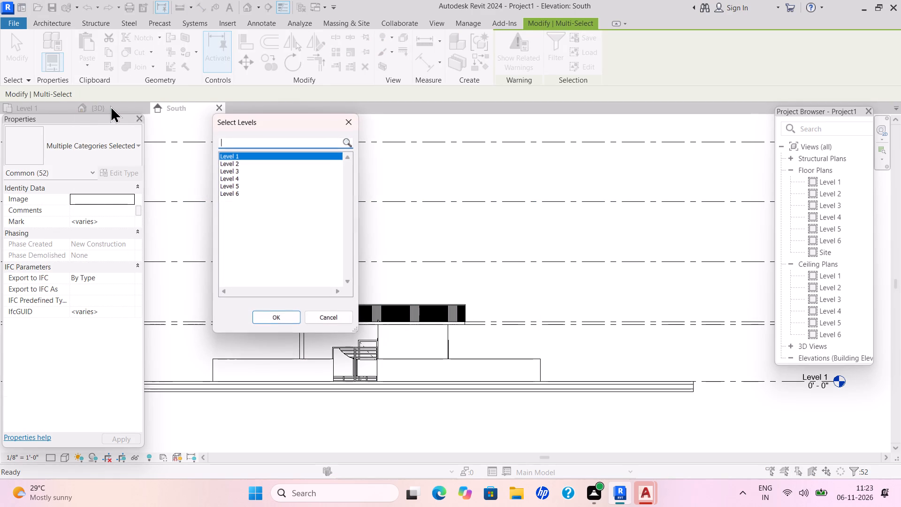
pyautogui.moveTo(257, 172); pyautogui.dragTo(258, 172)
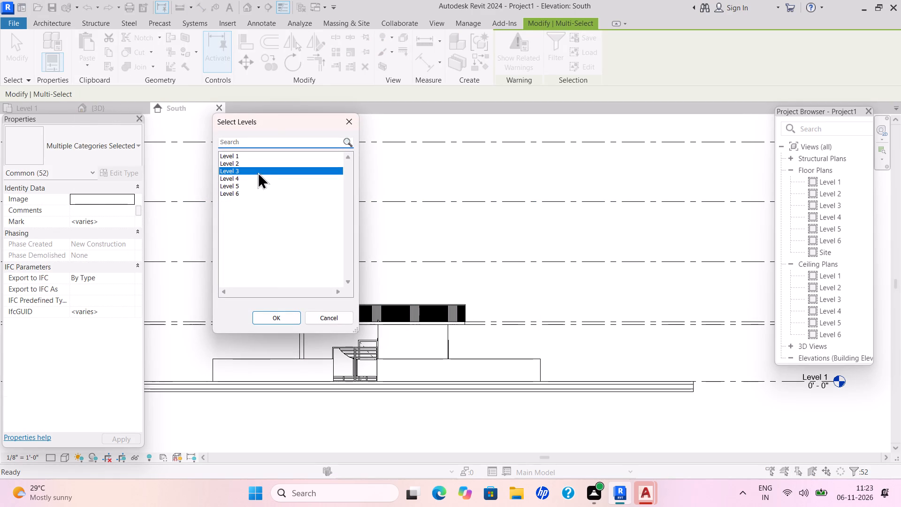
pyautogui.moveTo(258, 172); pyautogui.dragTo(266, 210)
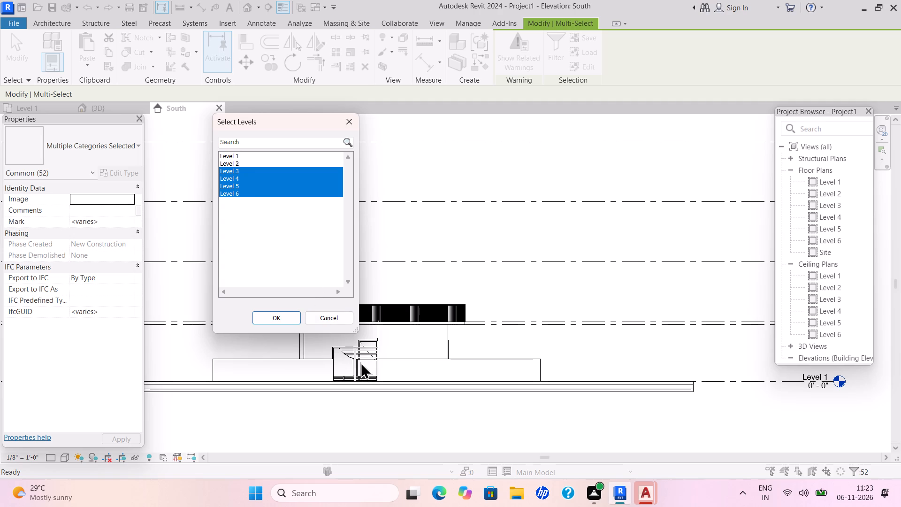
pyautogui.click(284, 322)
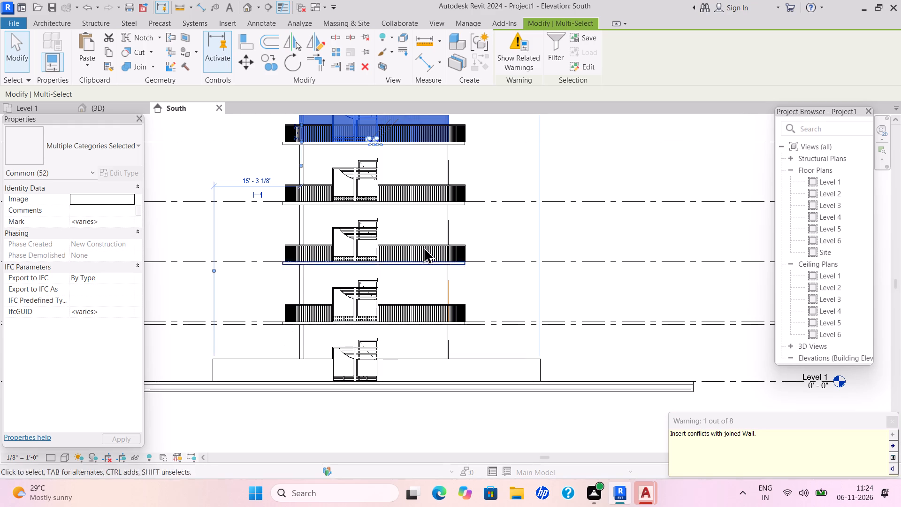
# Delete the copied gates on Levels 3, 4, 5 and 6, keeping only the ground-level gate.
pyautogui.click(372, 310)
pyautogui.click(373, 292)
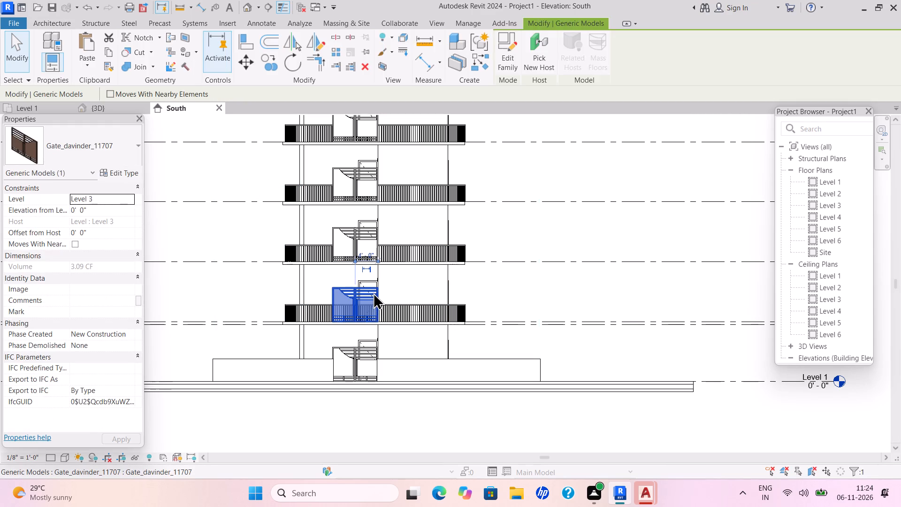
pyautogui.press('Delete')
pyautogui.click(378, 242)
pyautogui.press('Delete')
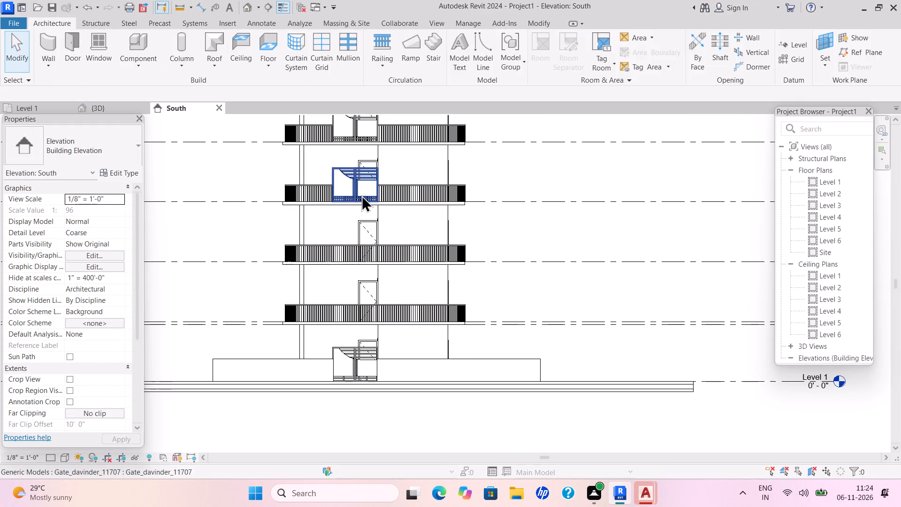
pyautogui.click(361, 195)
pyautogui.press('Delete')
pyautogui.scroll(-1, 398, 177)
pyautogui.moveTo(403, 186); pyautogui.dragTo(420, 261, button='middle')
pyautogui.click(391, 208)
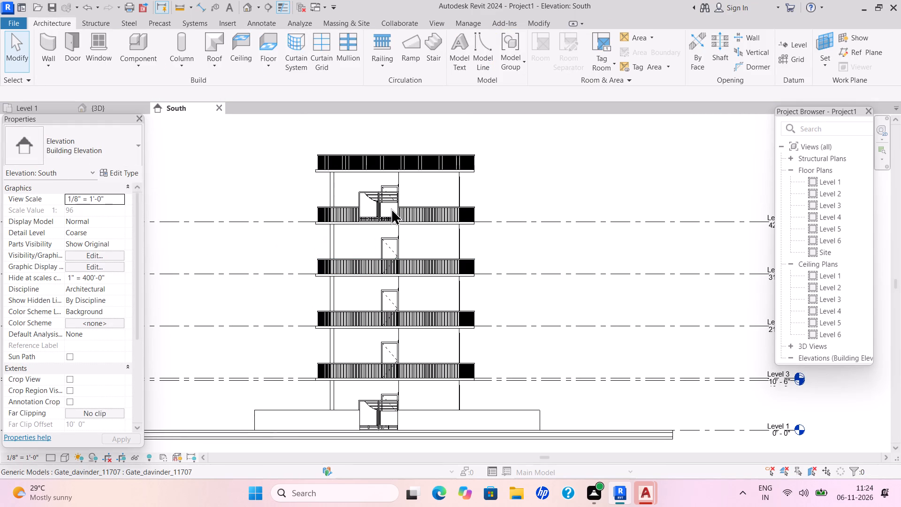
pyautogui.click(393, 201)
pyautogui.press('Delete')
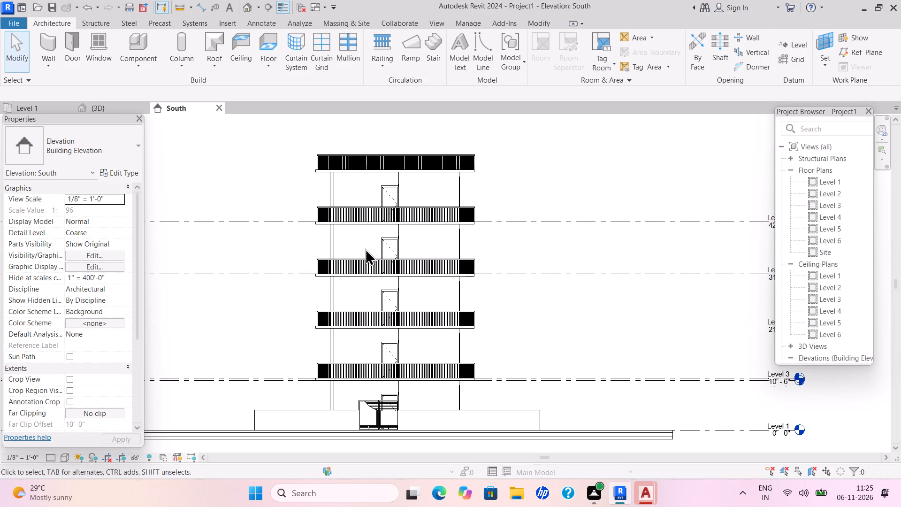
# Switch to the 3D view of the five-storey building and save the project to the Desktop as T12.
pyautogui.click(117, 108)
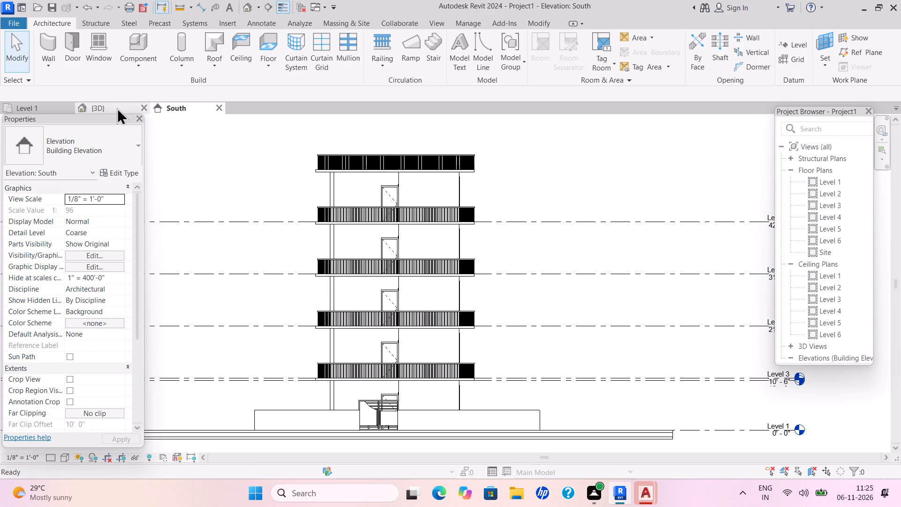
pyautogui.moveTo(583, 260); pyautogui.dragTo(583, 326, button='middle')
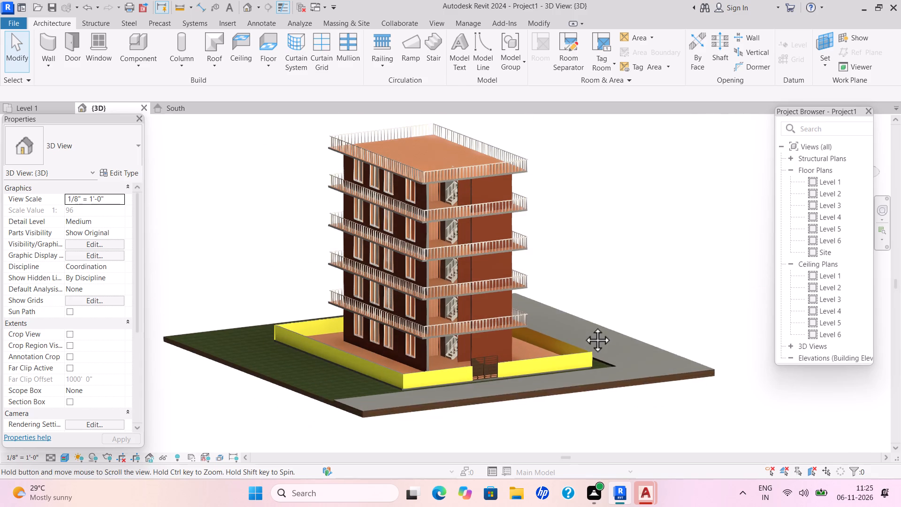
pyautogui.moveTo(583, 326); pyautogui.dragTo(585, 327, button='middle')
pyautogui.click(14, 26)
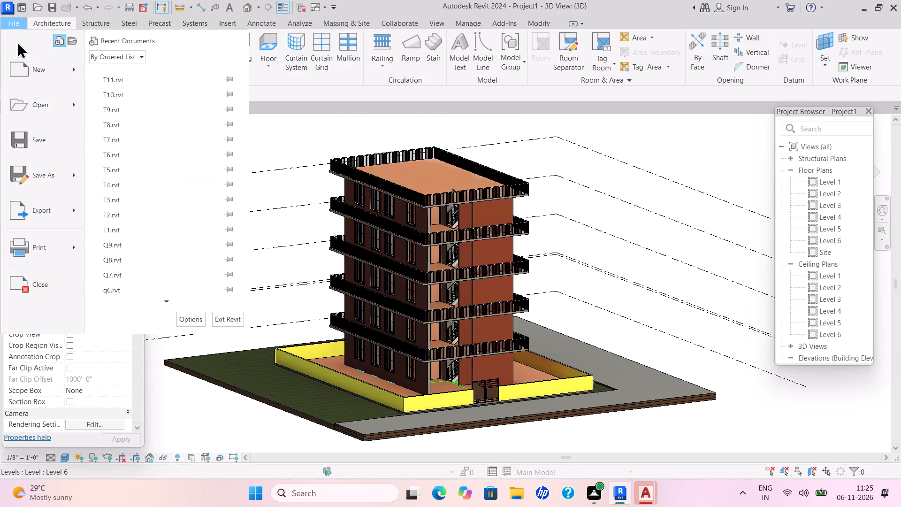
pyautogui.click(45, 175)
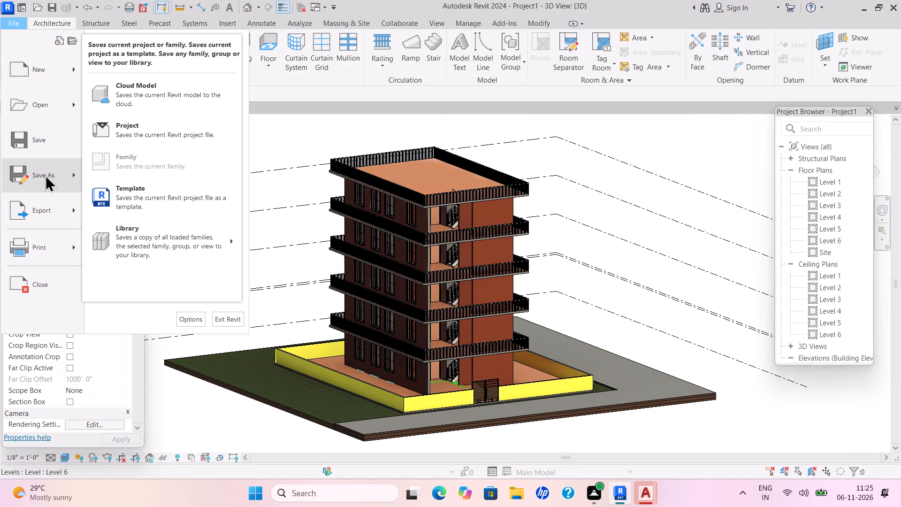
pyautogui.click(156, 140)
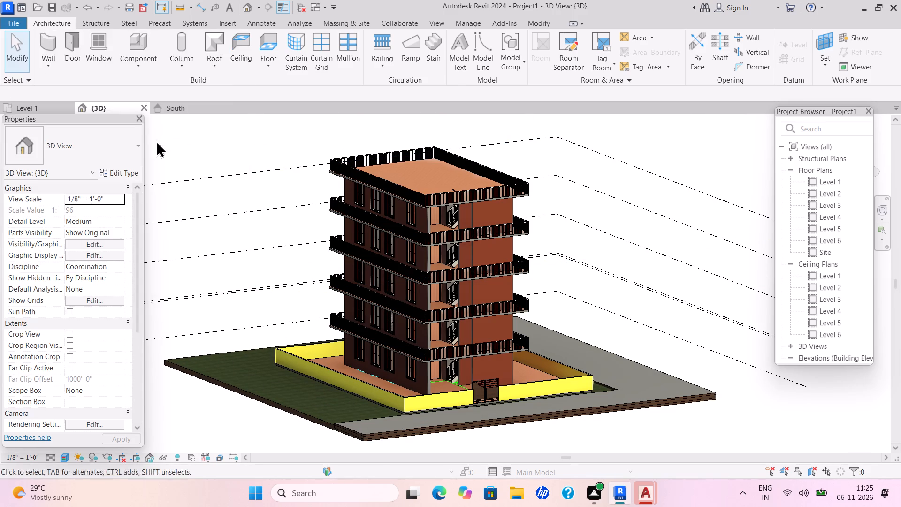
pyautogui.tripleClick(290, 328)
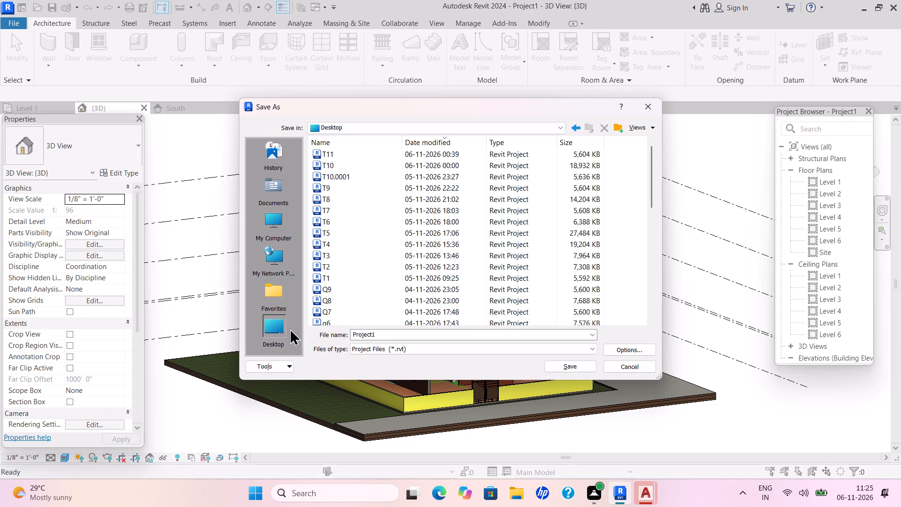
pyautogui.click(385, 333)
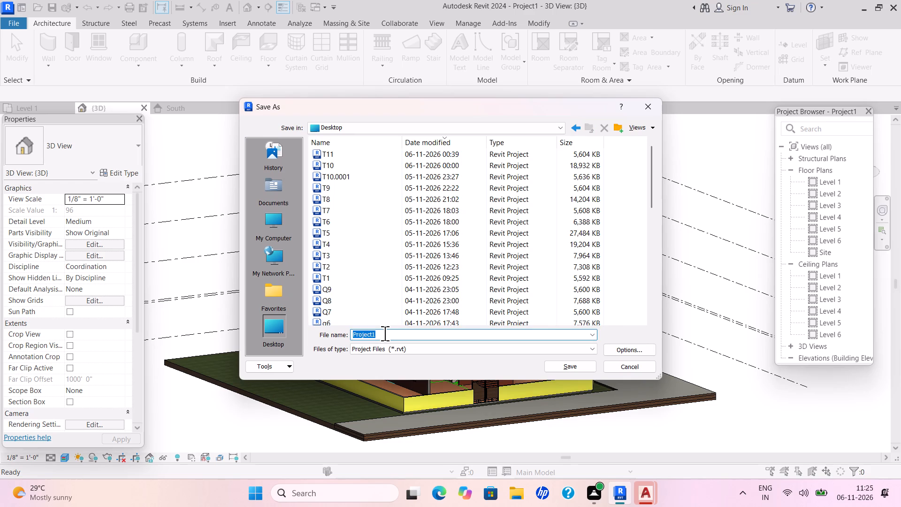
pyautogui.press('BackSpace')
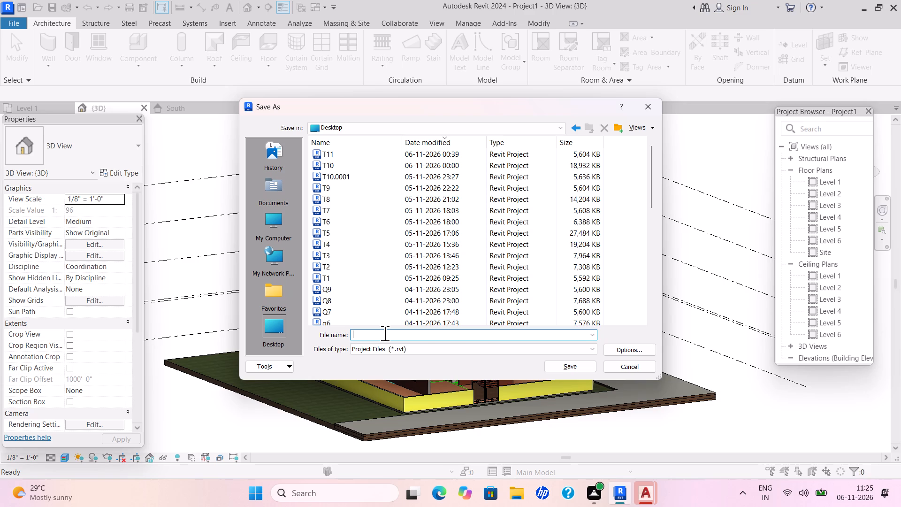
pyautogui.write('T12')
pyautogui.click(575, 369)
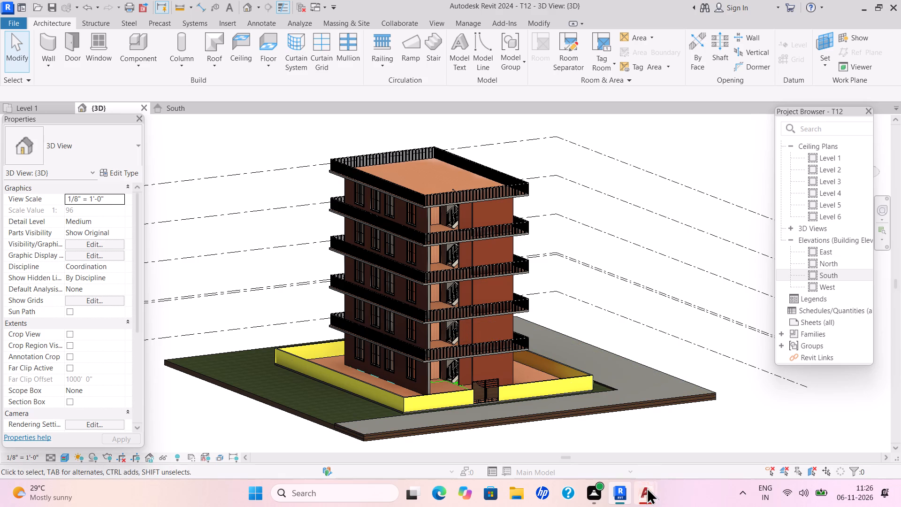
# Switch to AutoCAD and close the two extra AutoCAD windows, keeping the house plan drawing open.
pyautogui.click(527, 438)
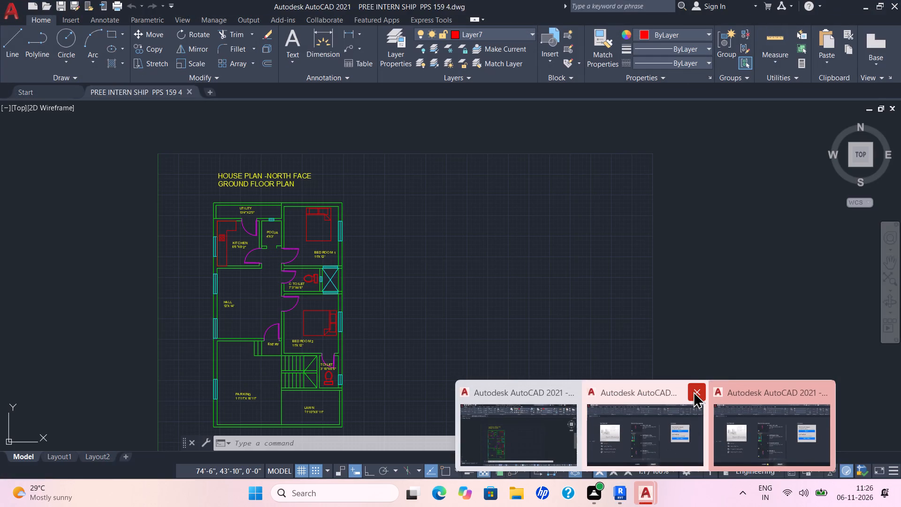
pyautogui.click(693, 391)
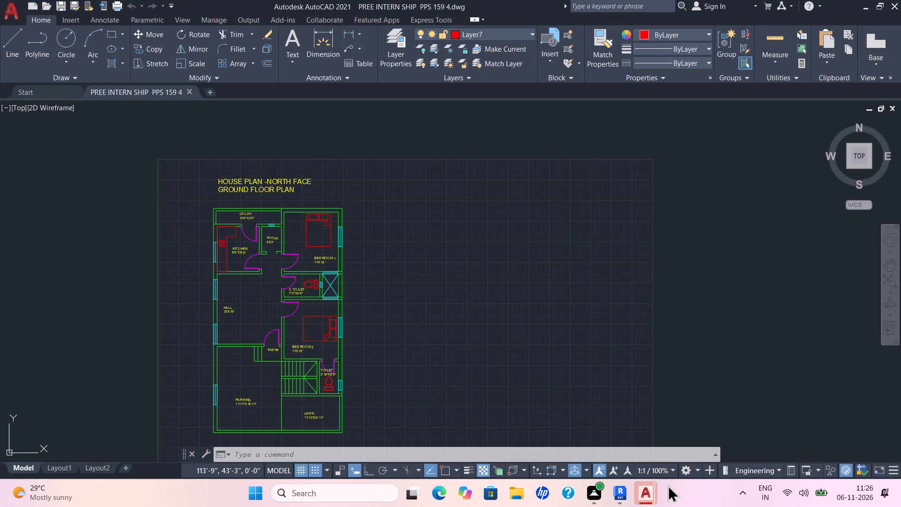
pyautogui.click(757, 392)
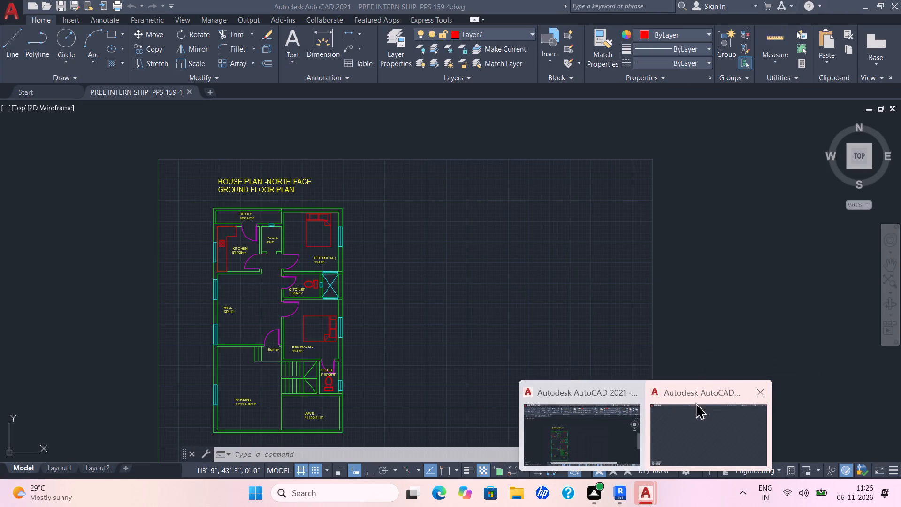
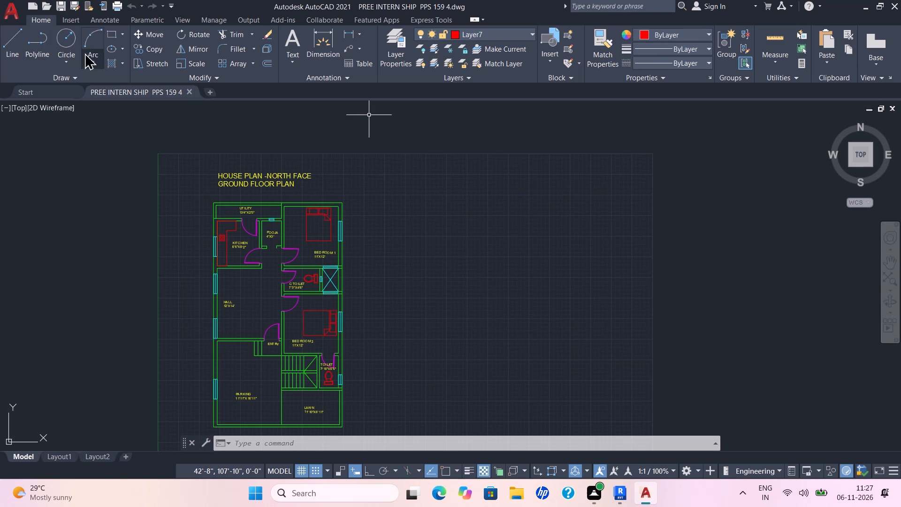
# Open the drawing PREE INTERN PPS 159 from Documents and close the PREE INTERN SHIP PPS 159 4 drawing.
pyautogui.click(20, 13)
pyautogui.click(56, 101)
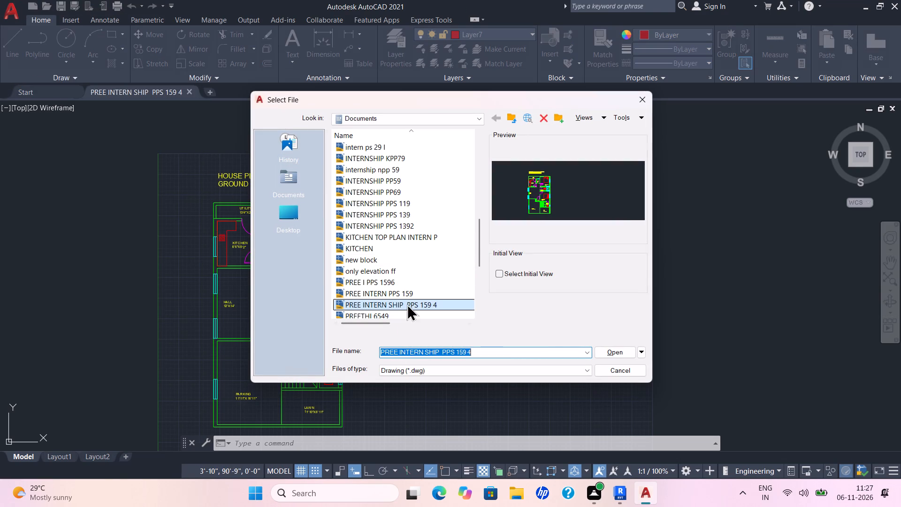
pyautogui.click(406, 296)
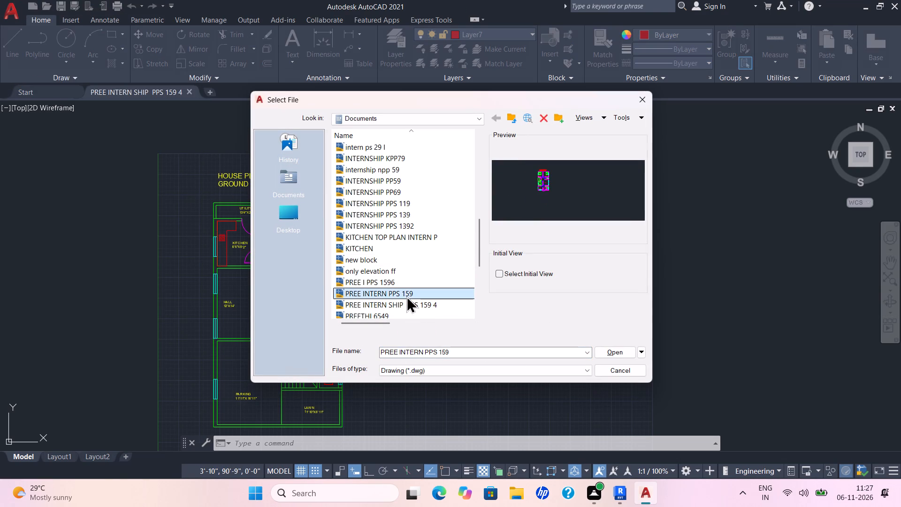
pyautogui.click(626, 347)
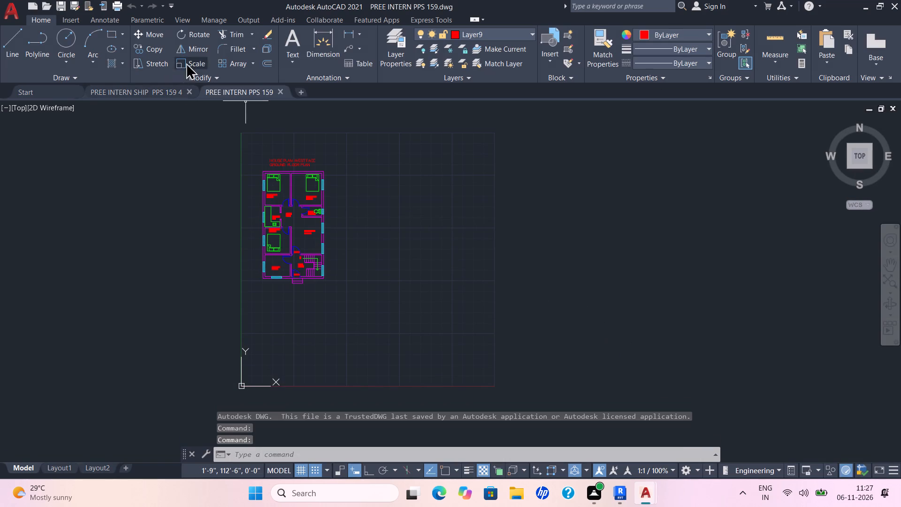
pyautogui.click(187, 92)
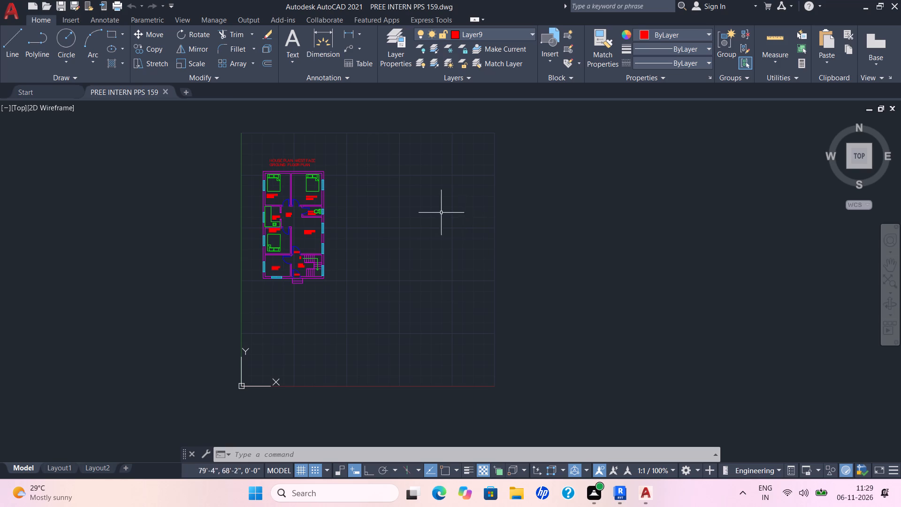
# Switch to Revit, showing the 3D view of the T12 project.
pyautogui.click(626, 435)
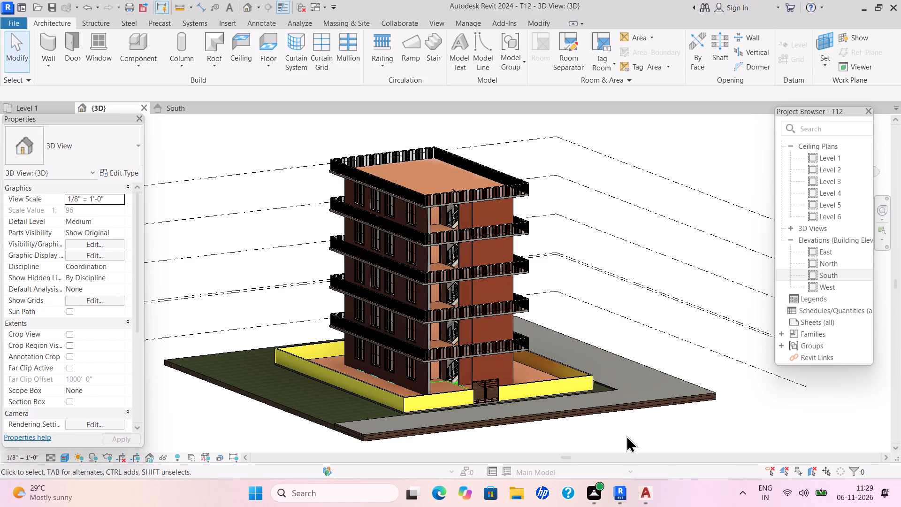